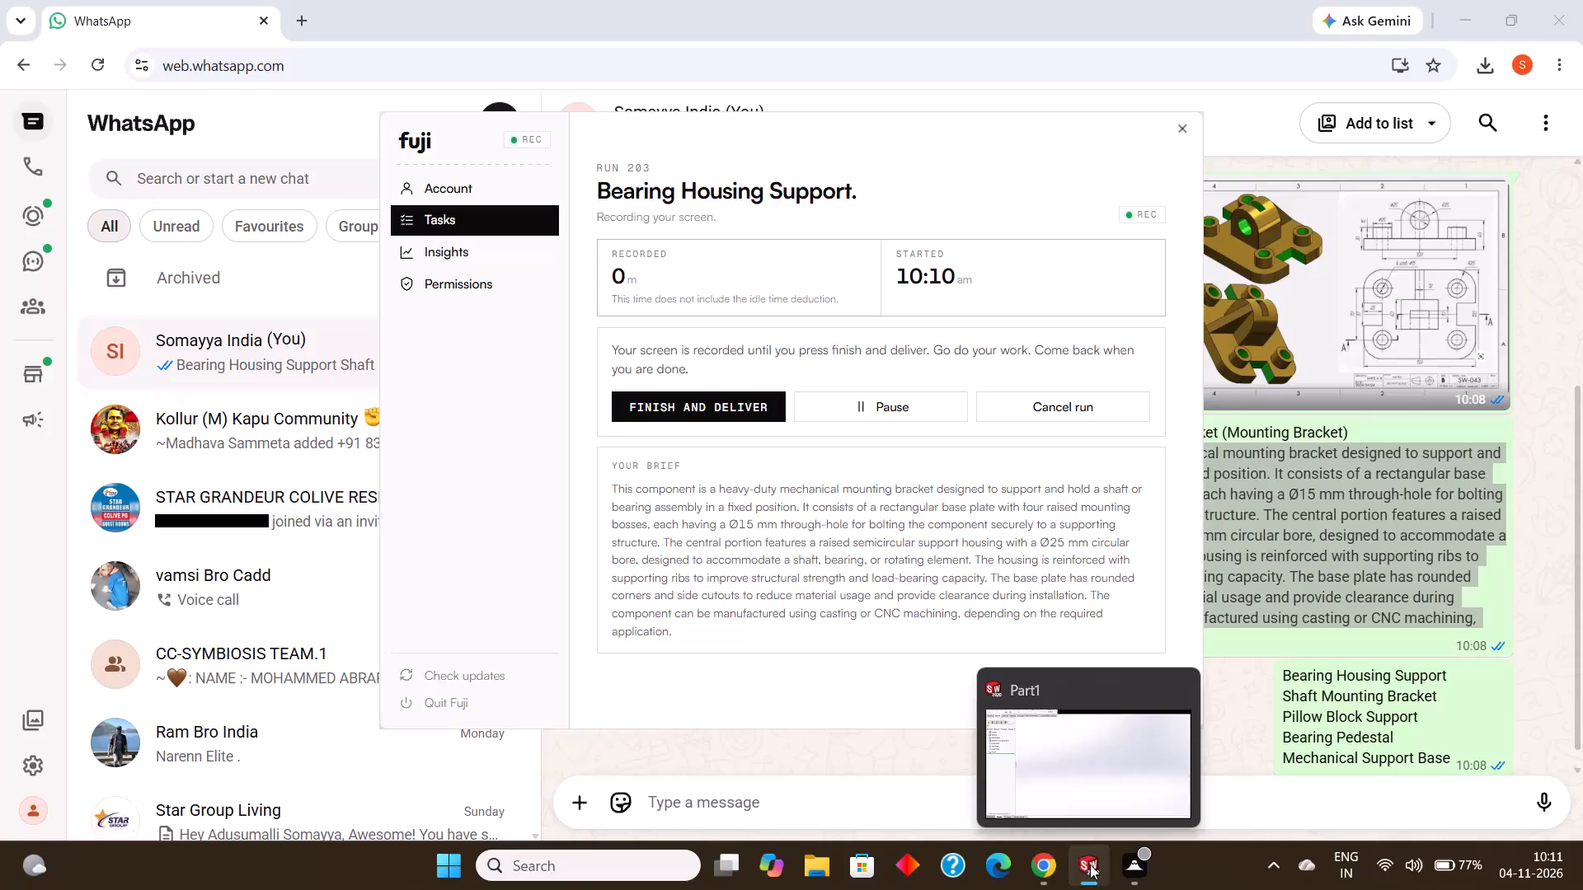
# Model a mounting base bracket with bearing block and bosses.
# In SOLIDWORKS, sketch a closed 150 mm by 120 mm rectangle from lines on the Front Plane, starting at the origin.
pyautogui.click(1083, 855)
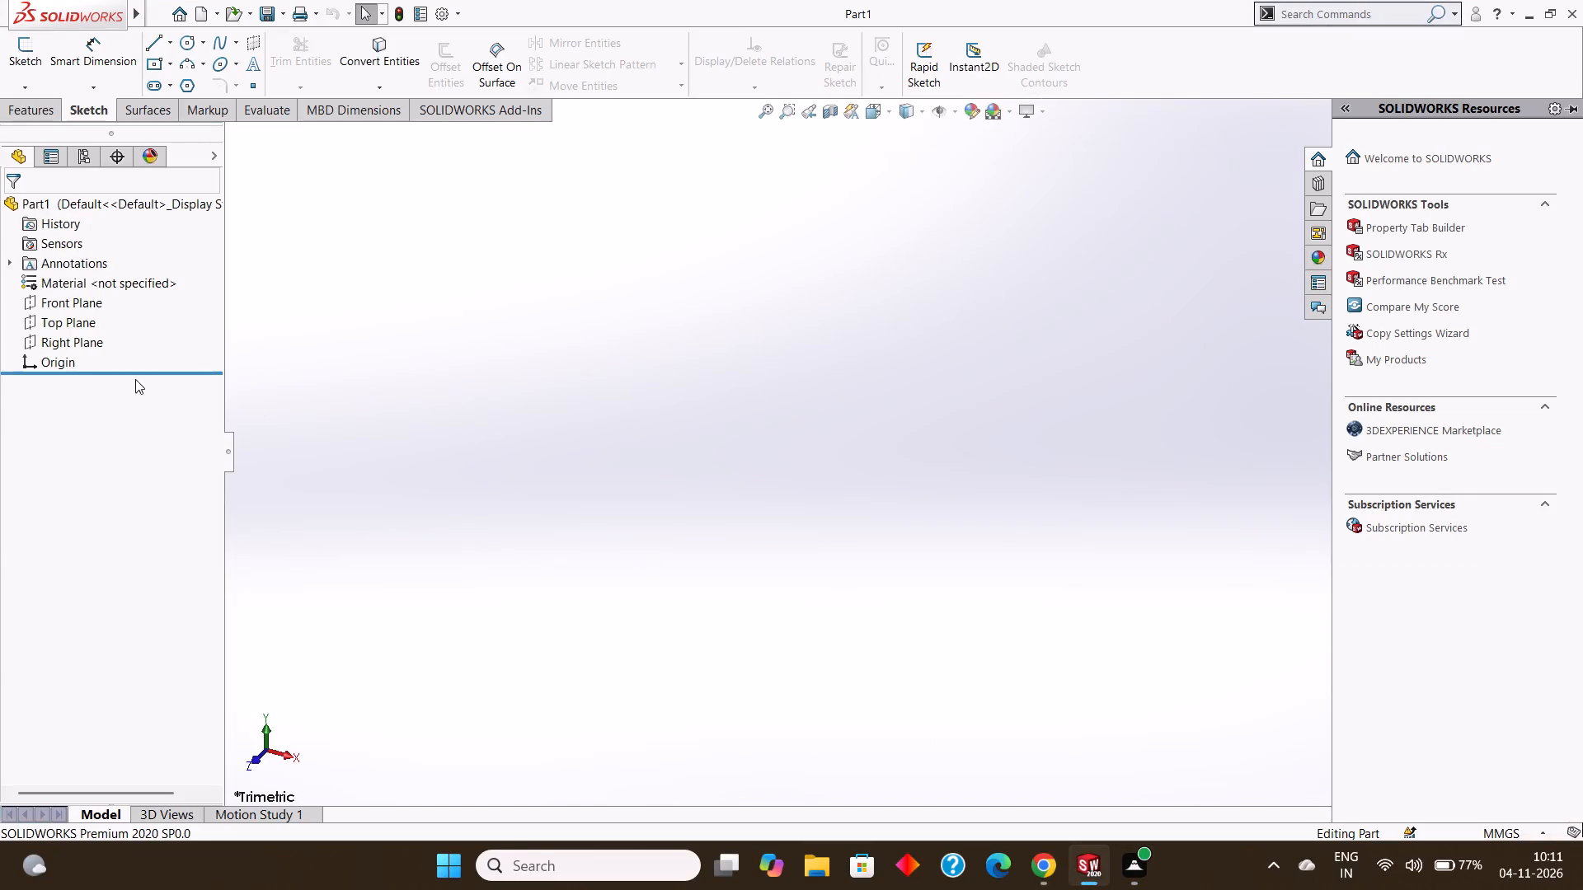
pyautogui.click(58, 302)
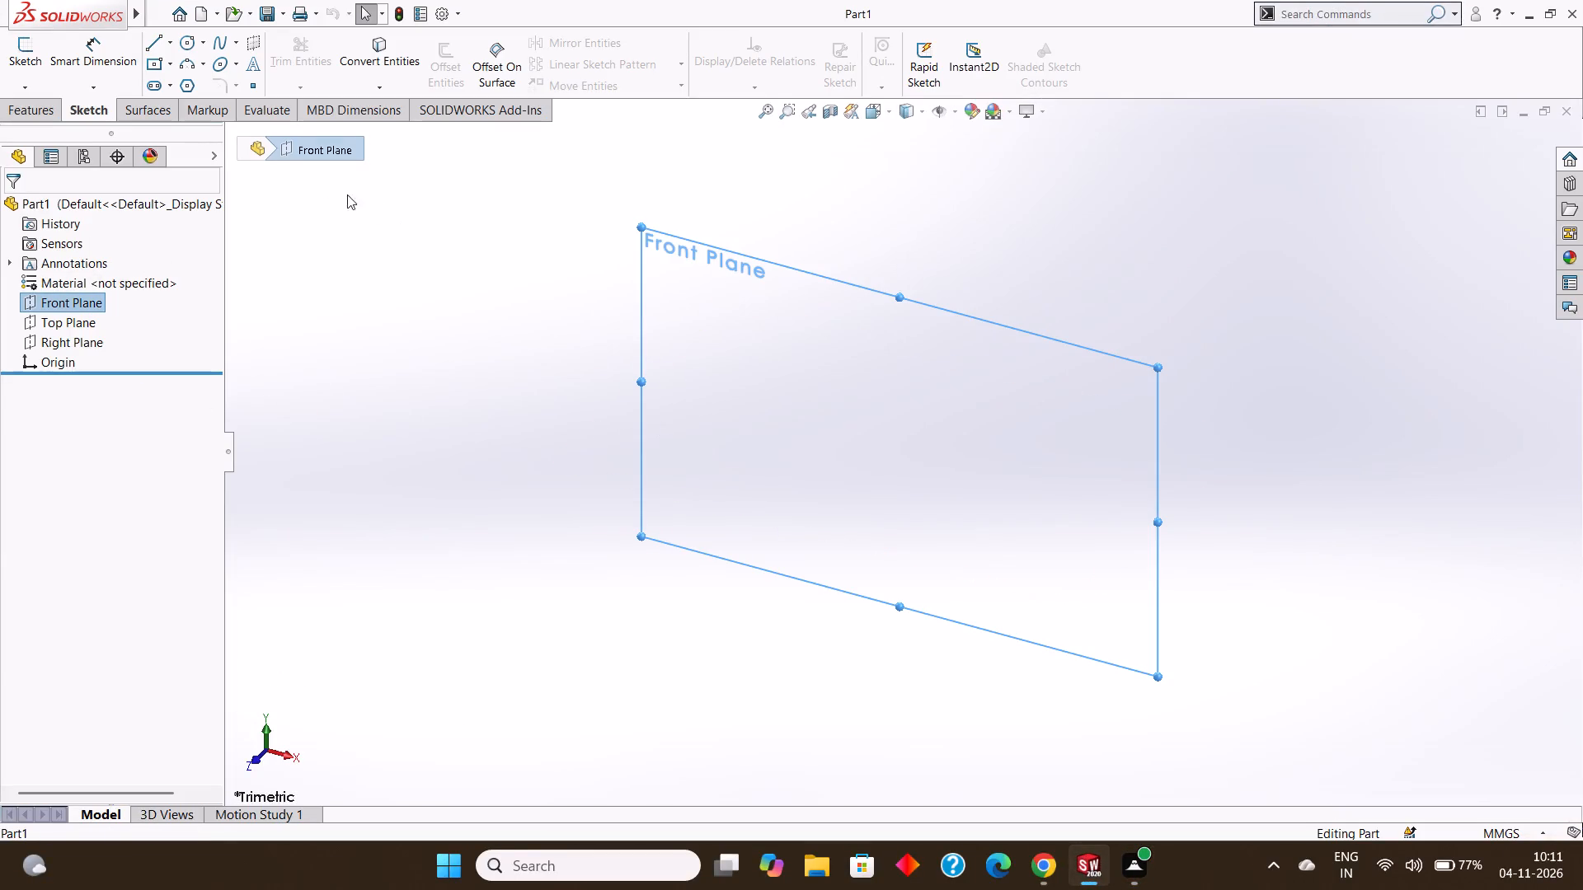
pyautogui.click(161, 42)
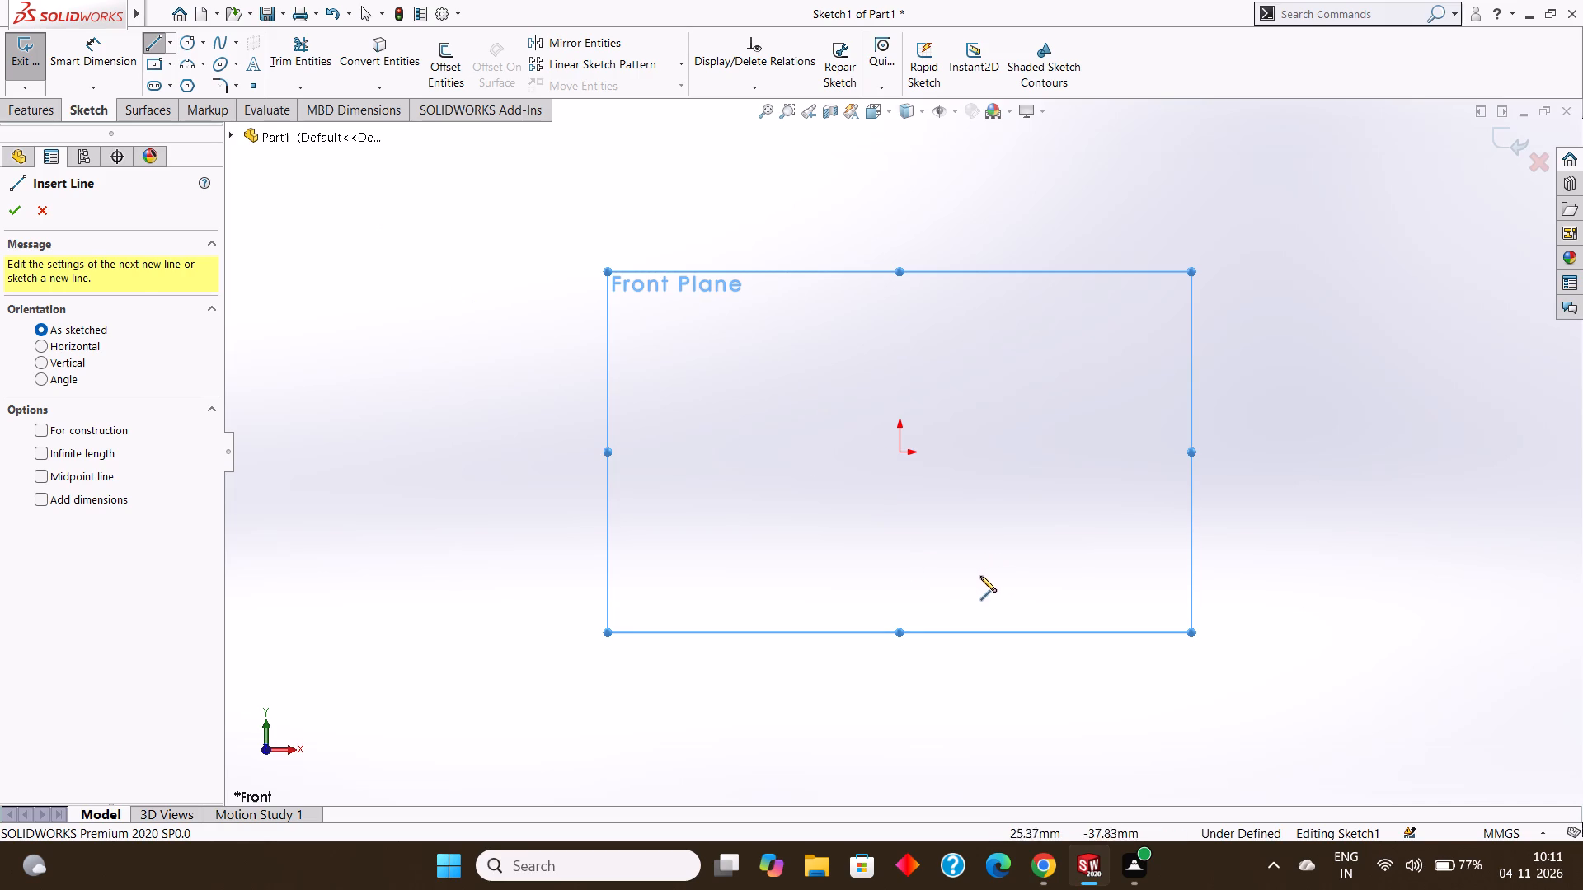
pyautogui.click(898, 455)
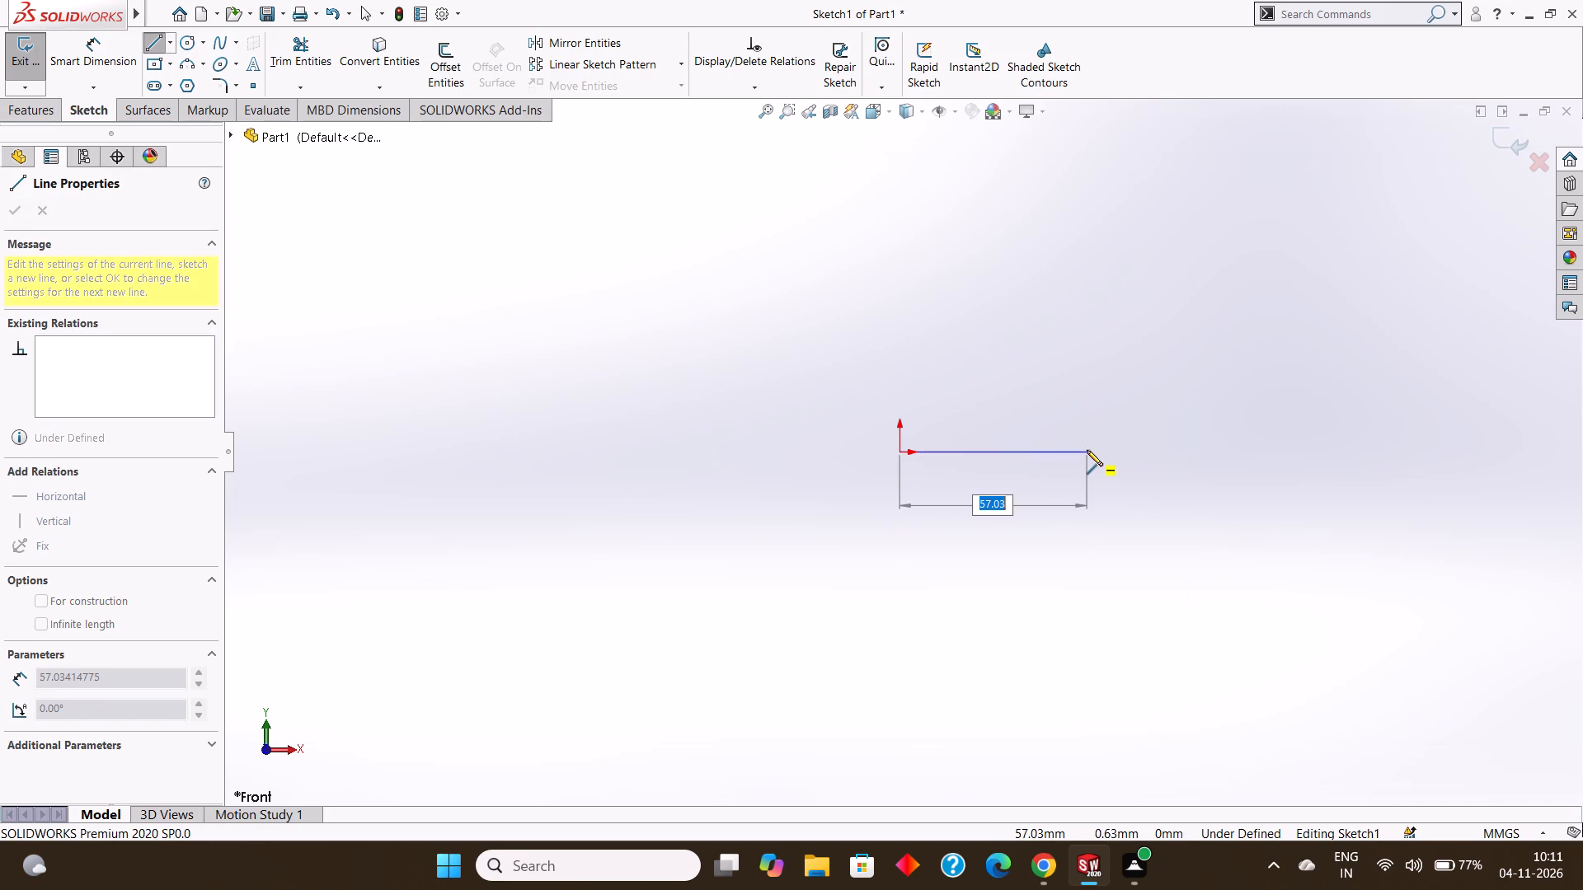
pyautogui.write('150')
pyautogui.press('Return')
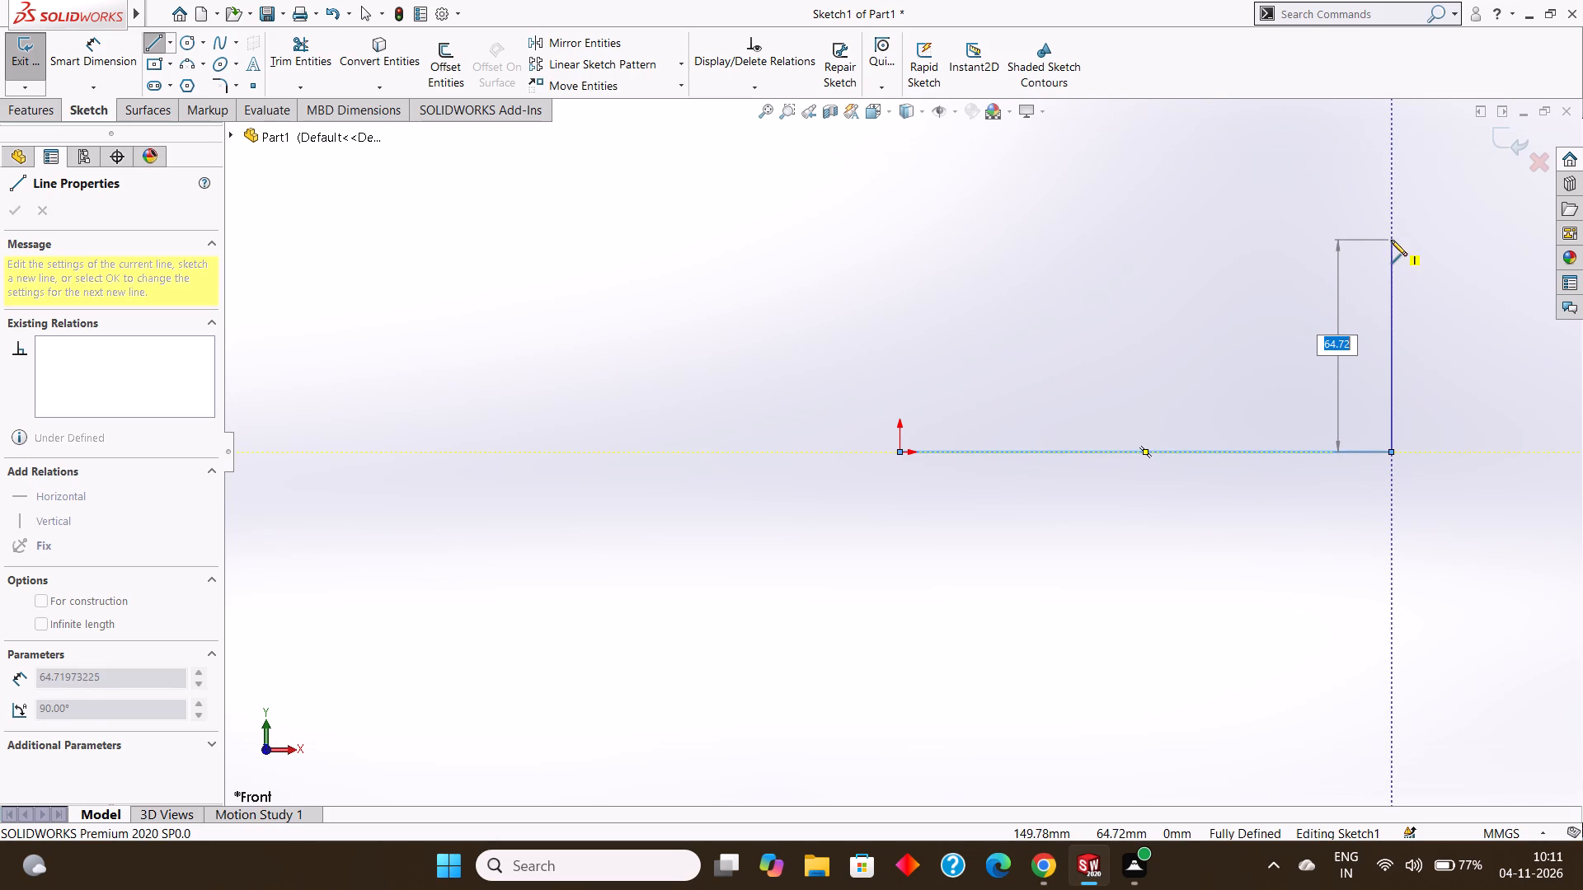
pyautogui.press('BackSpace')
pyautogui.write('120')
pyautogui.press('Return')
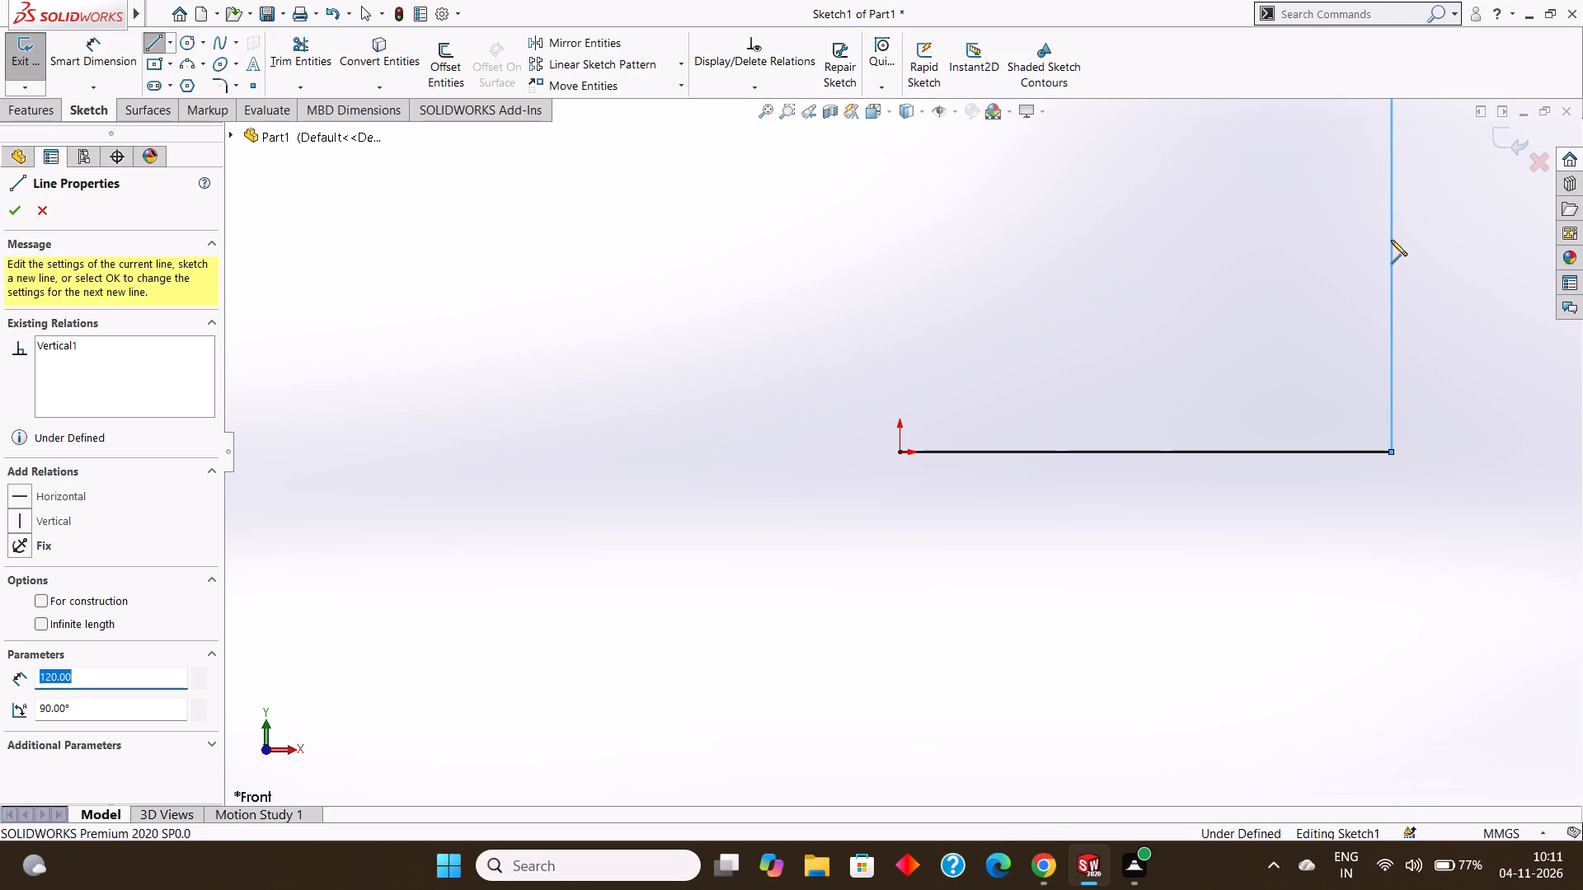
pyautogui.scroll(2, 1397, 241)
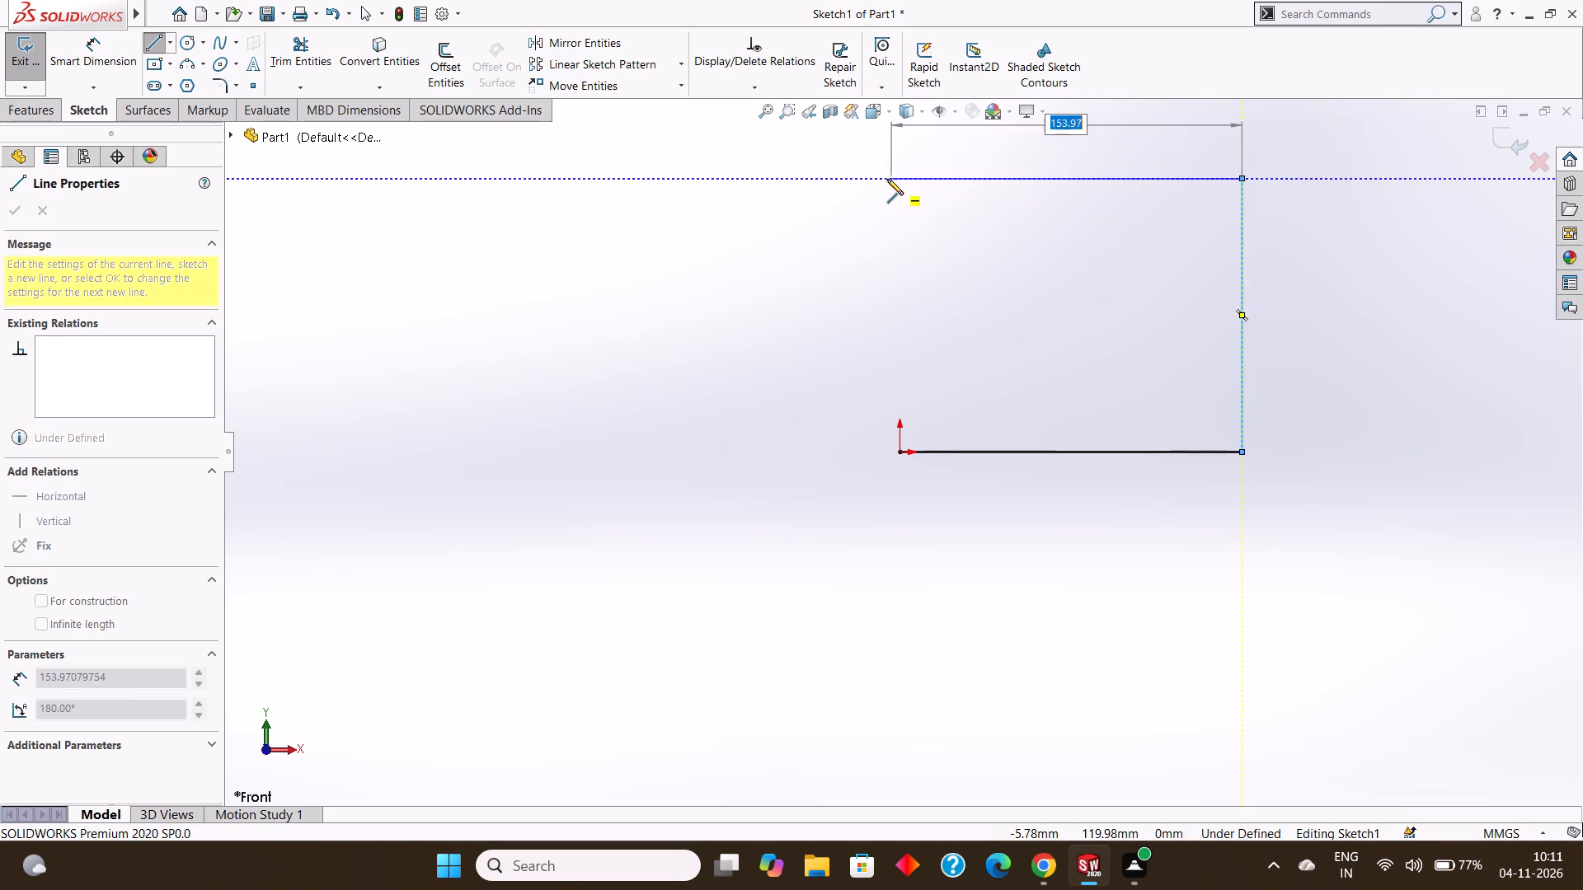
pyautogui.click(897, 177)
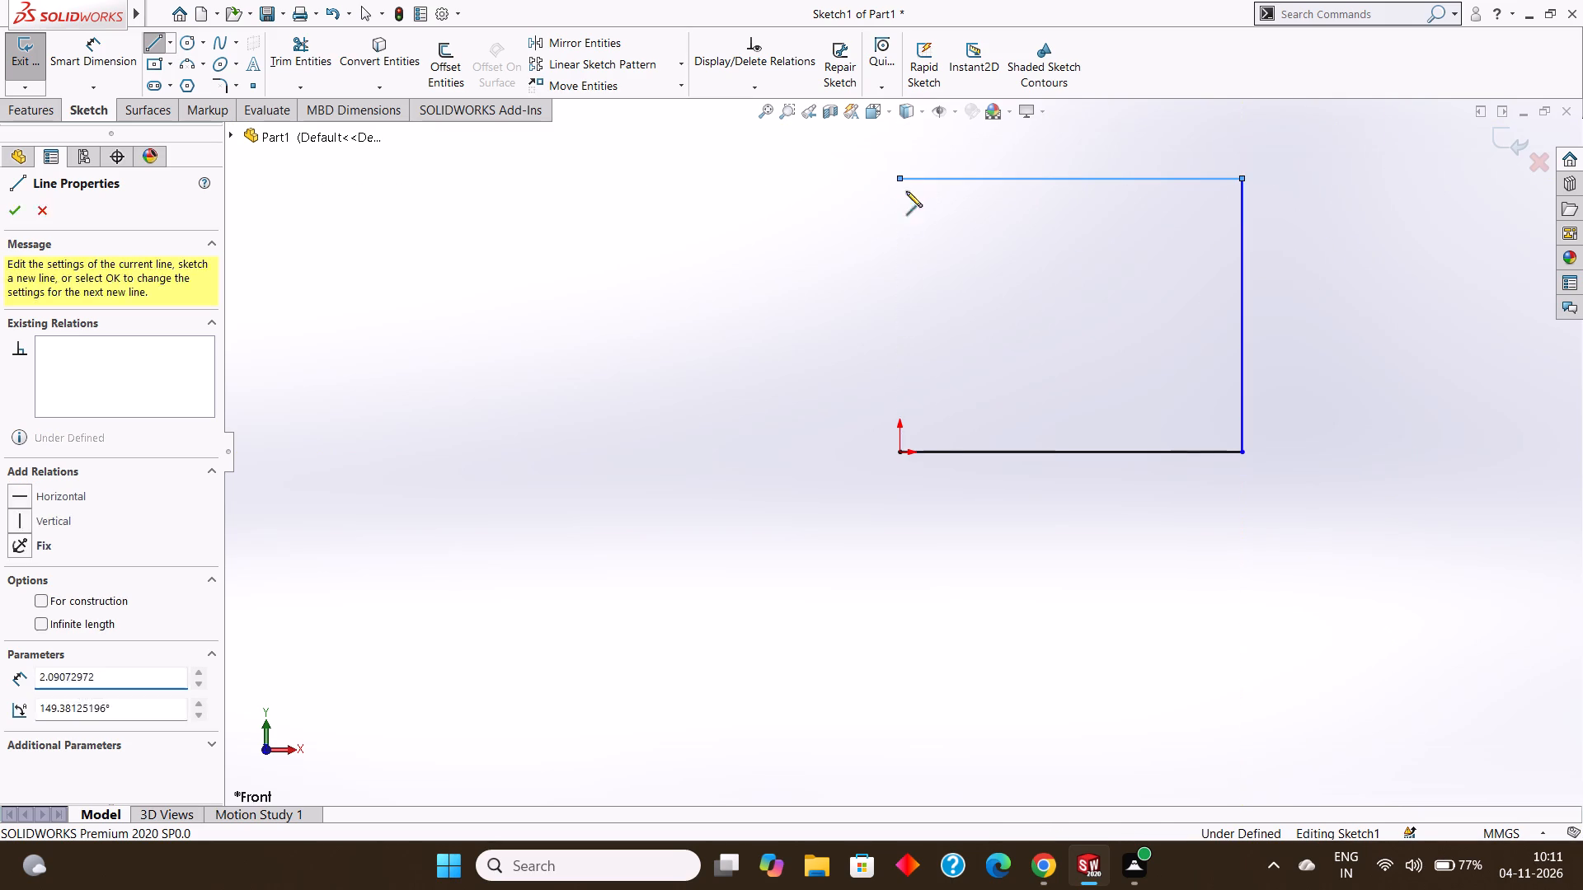
pyautogui.click(900, 452)
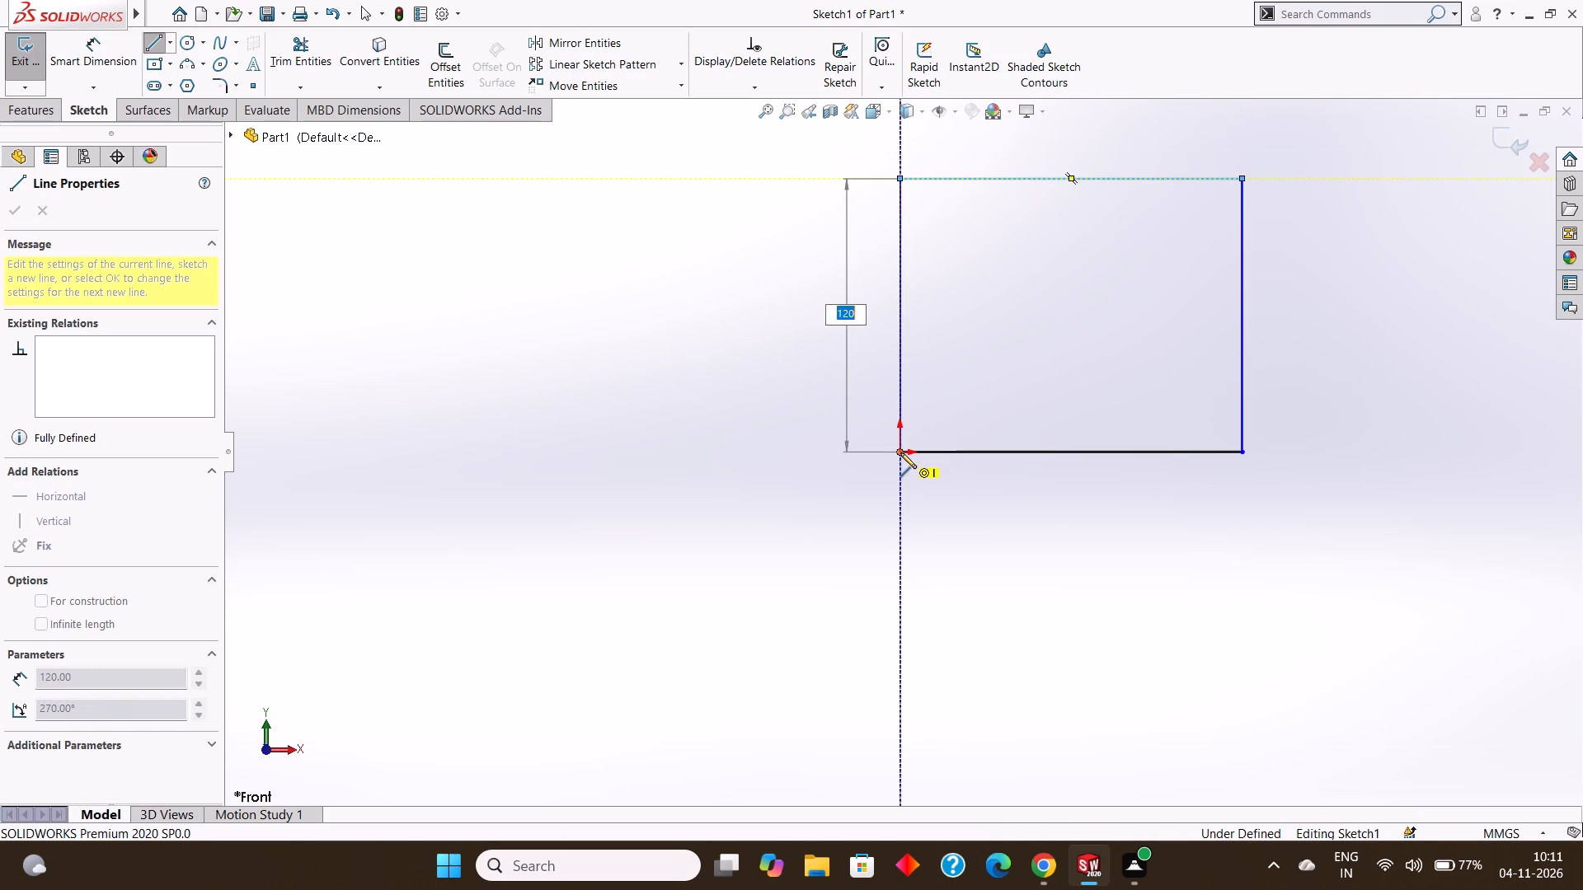
pyautogui.press('Escape')
pyautogui.press('Escape')
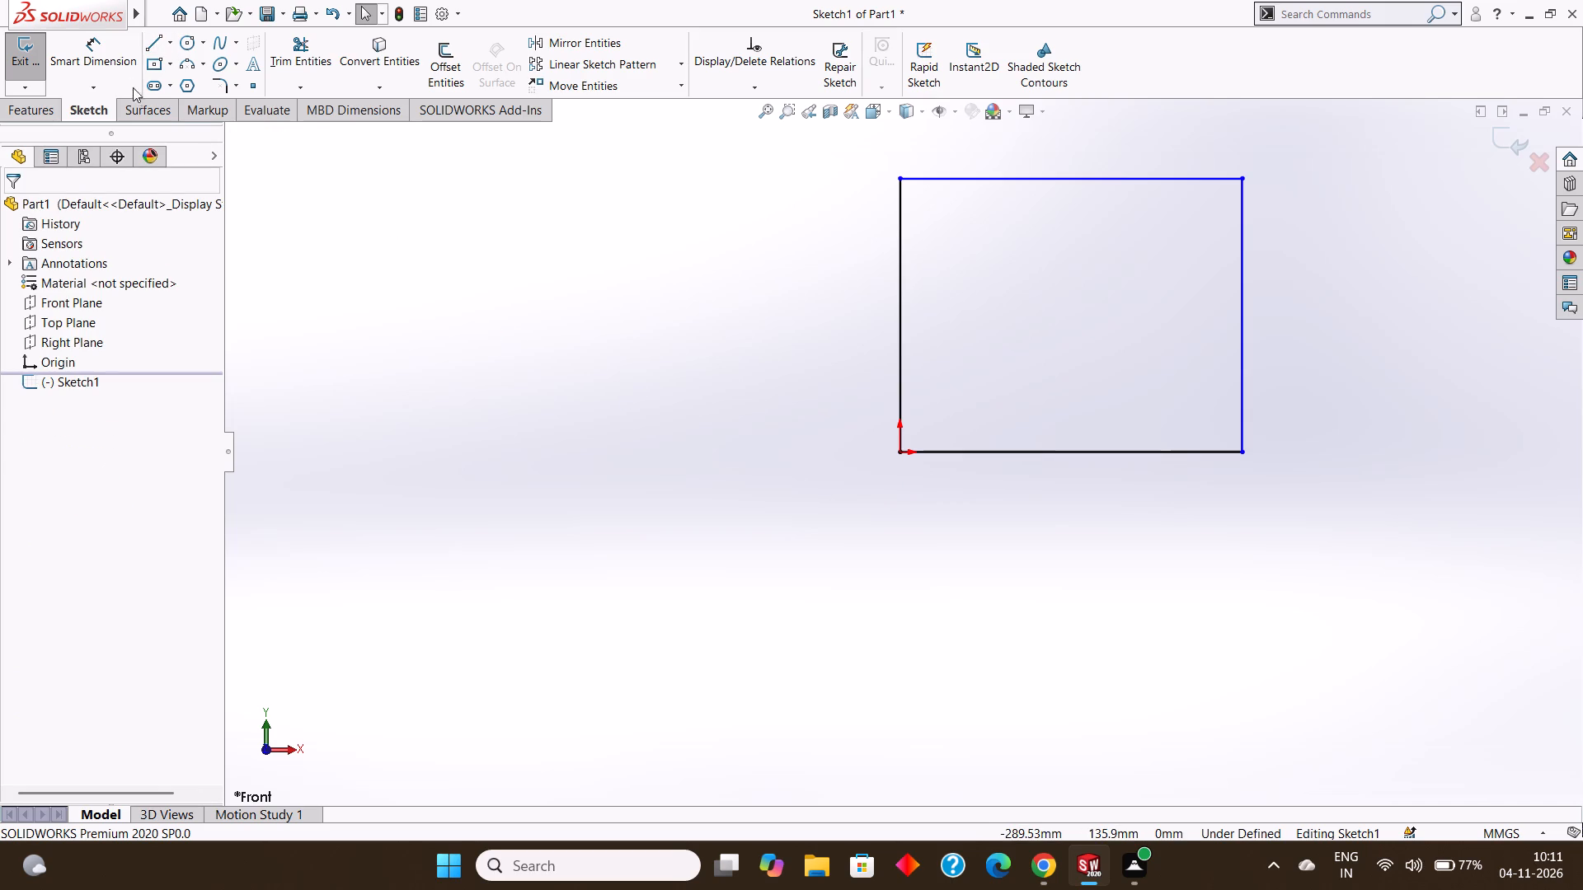
# Dimension the rectangle's bottom edge at 150 mm and its right edge at 120 mm.
pyautogui.click(114, 56)
pyautogui.click(1109, 450)
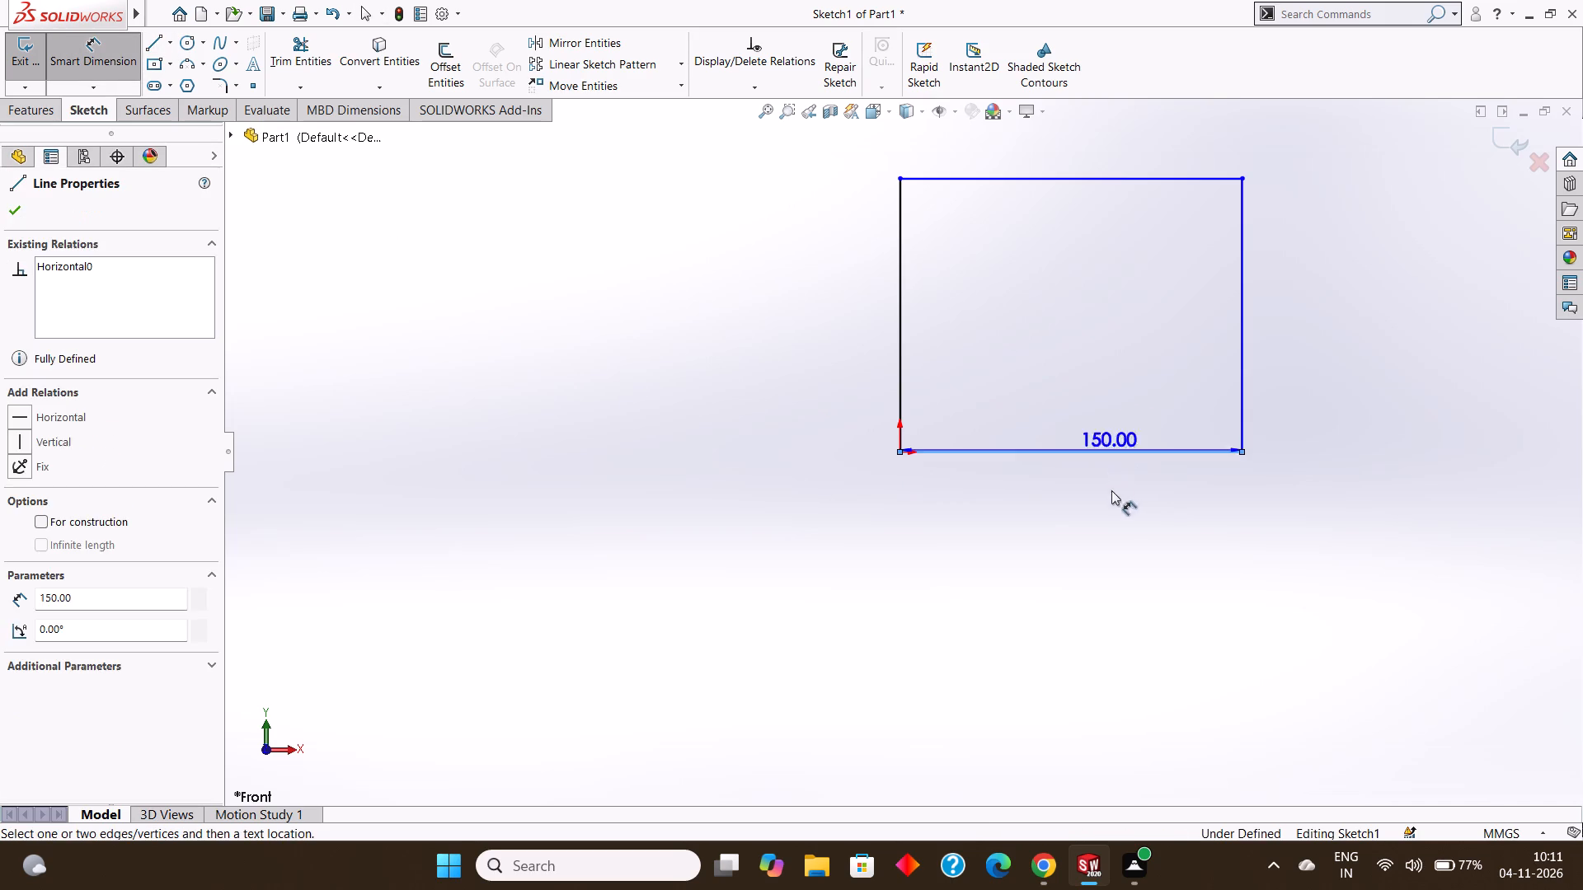
pyautogui.click(1116, 516)
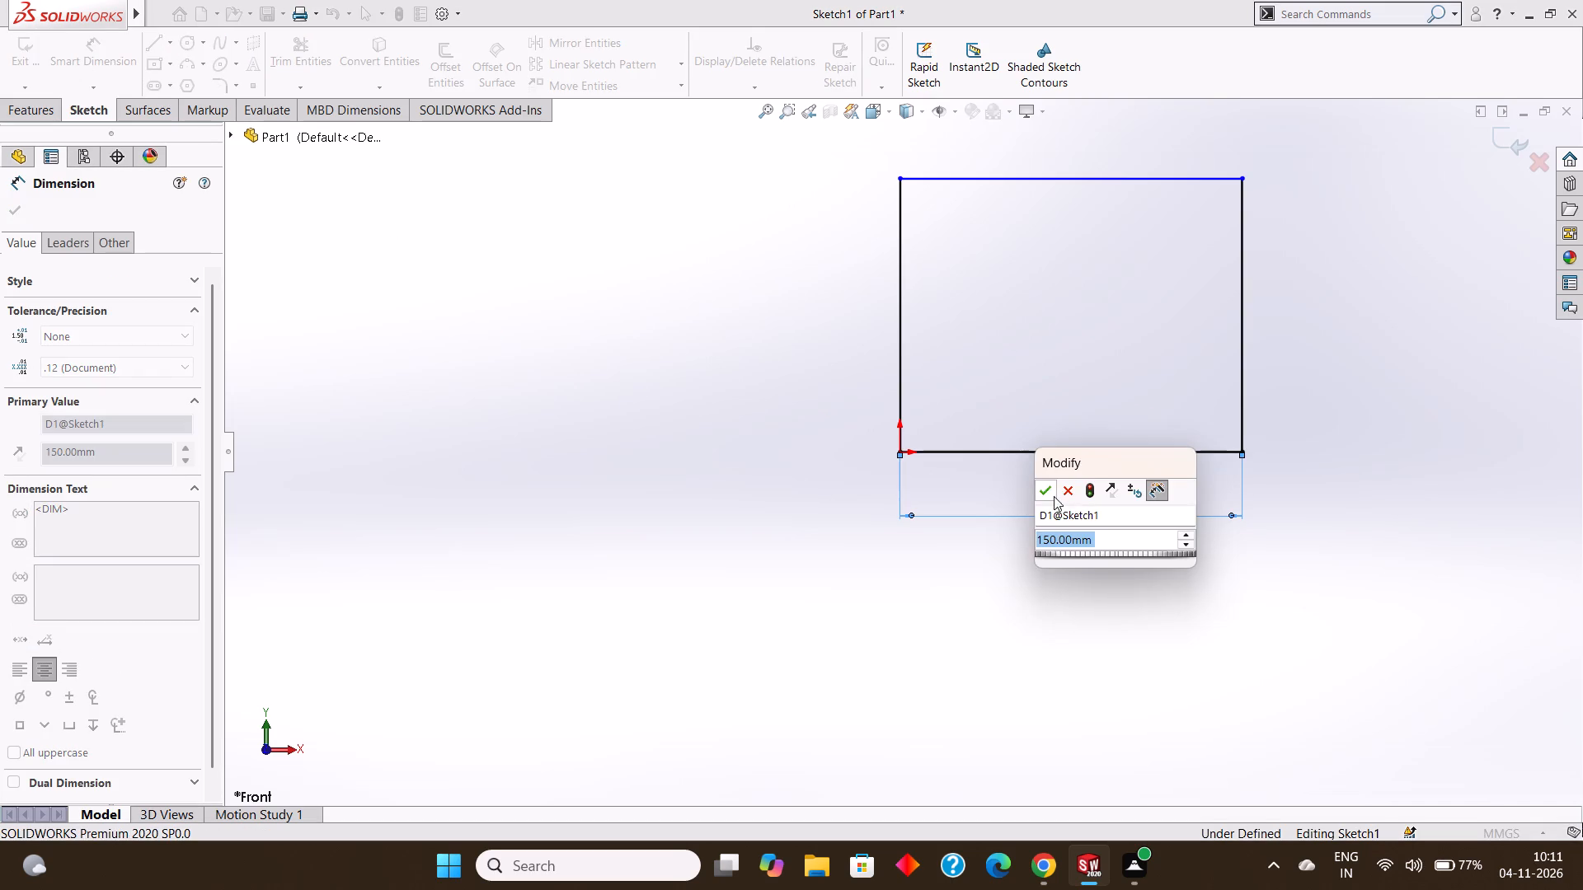
pyautogui.click(1046, 491)
pyautogui.click(1243, 278)
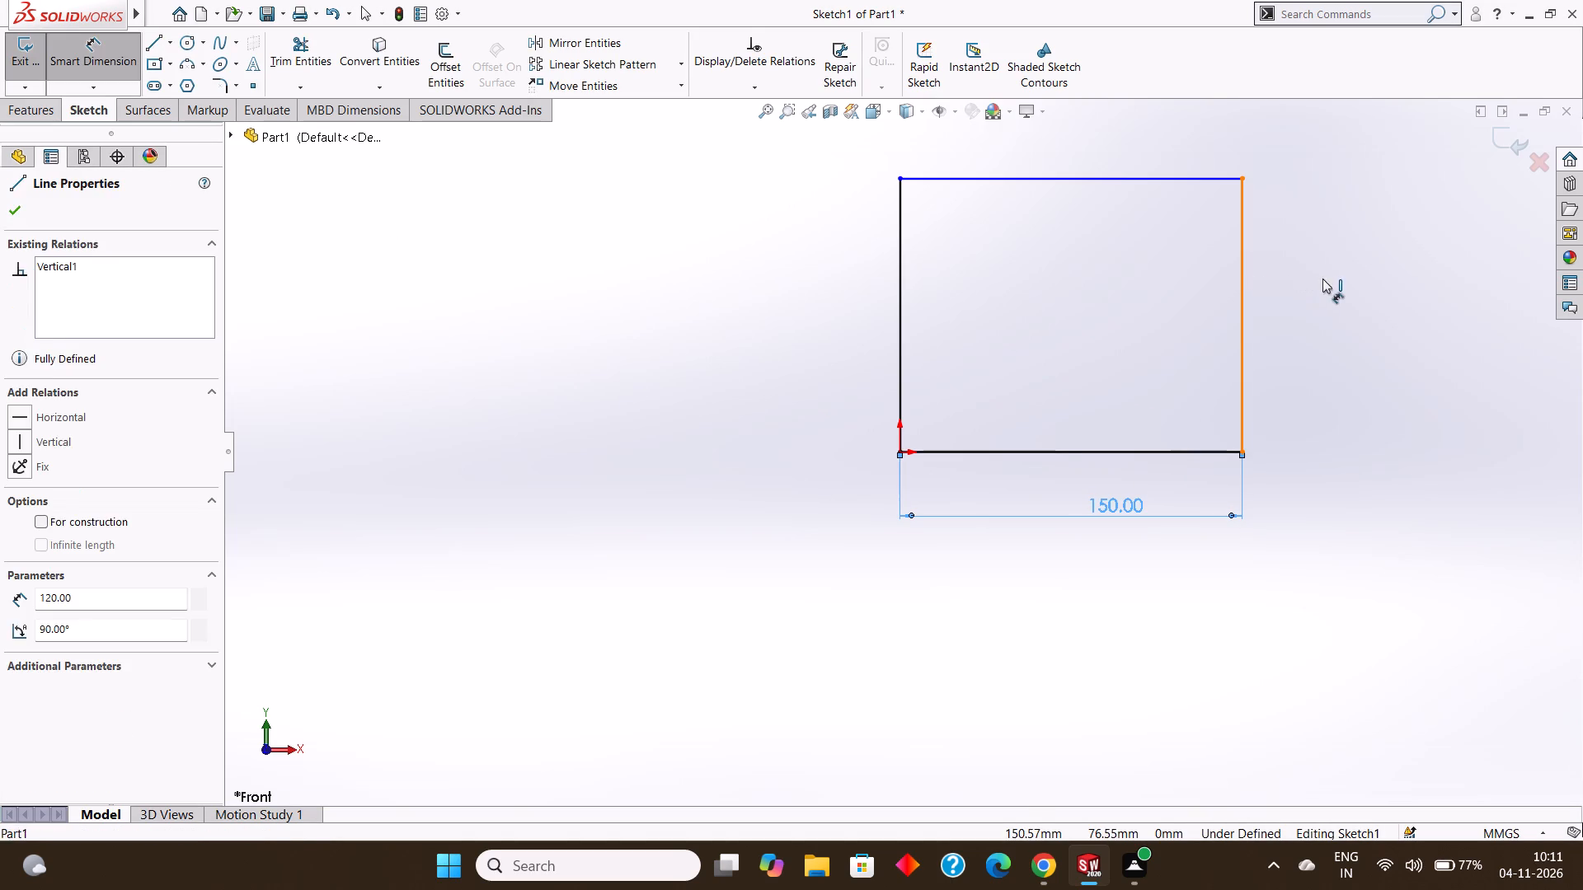
pyautogui.click(1327, 279)
pyautogui.click(1255, 254)
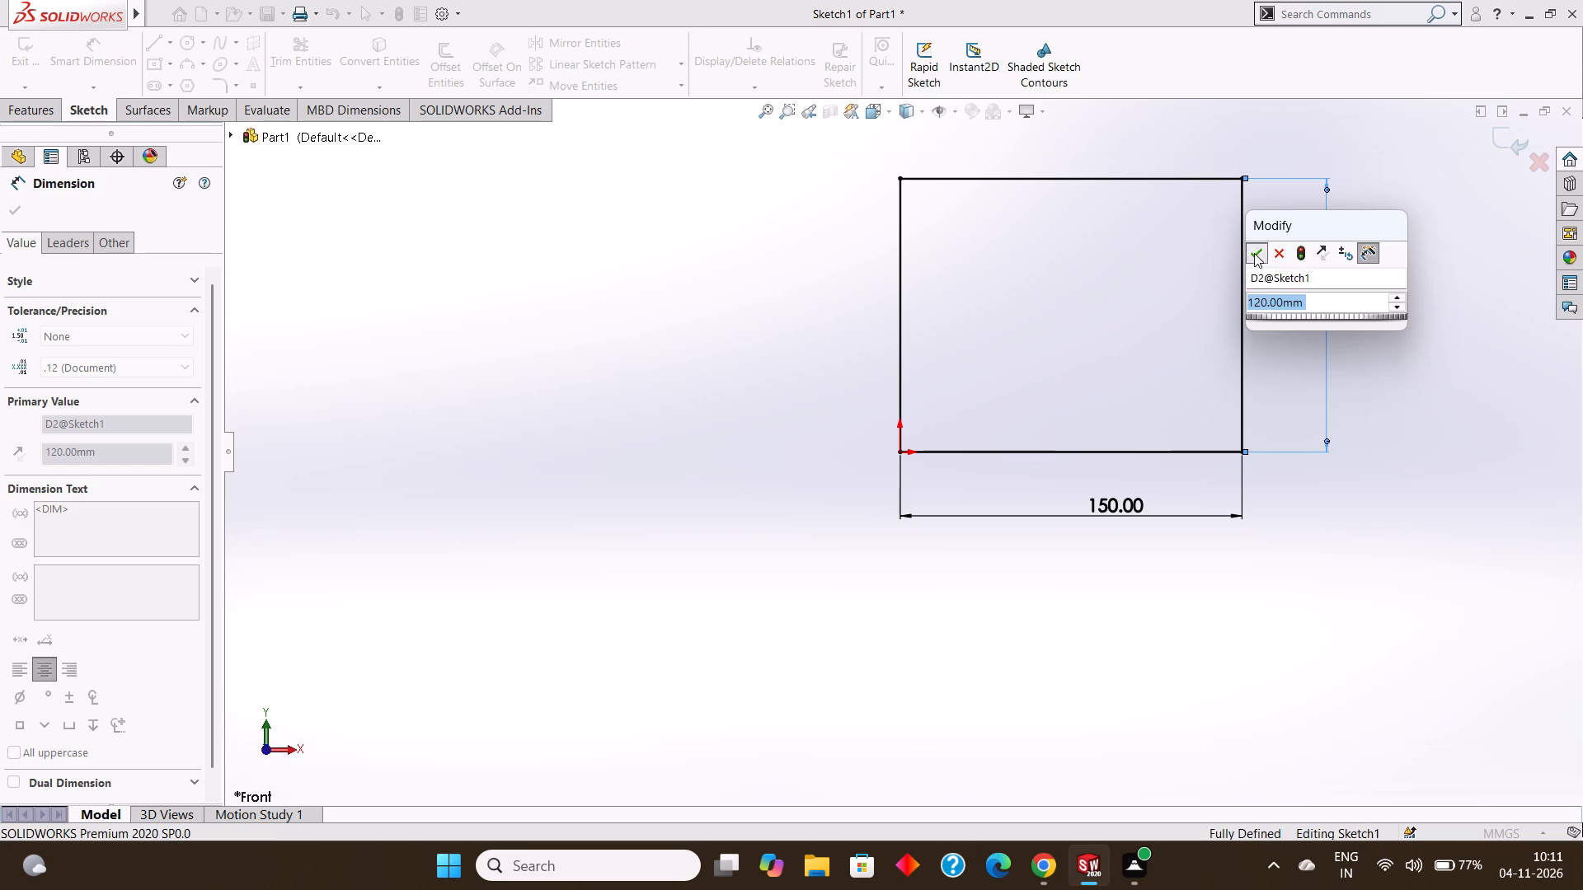
pyautogui.click(22, 204)
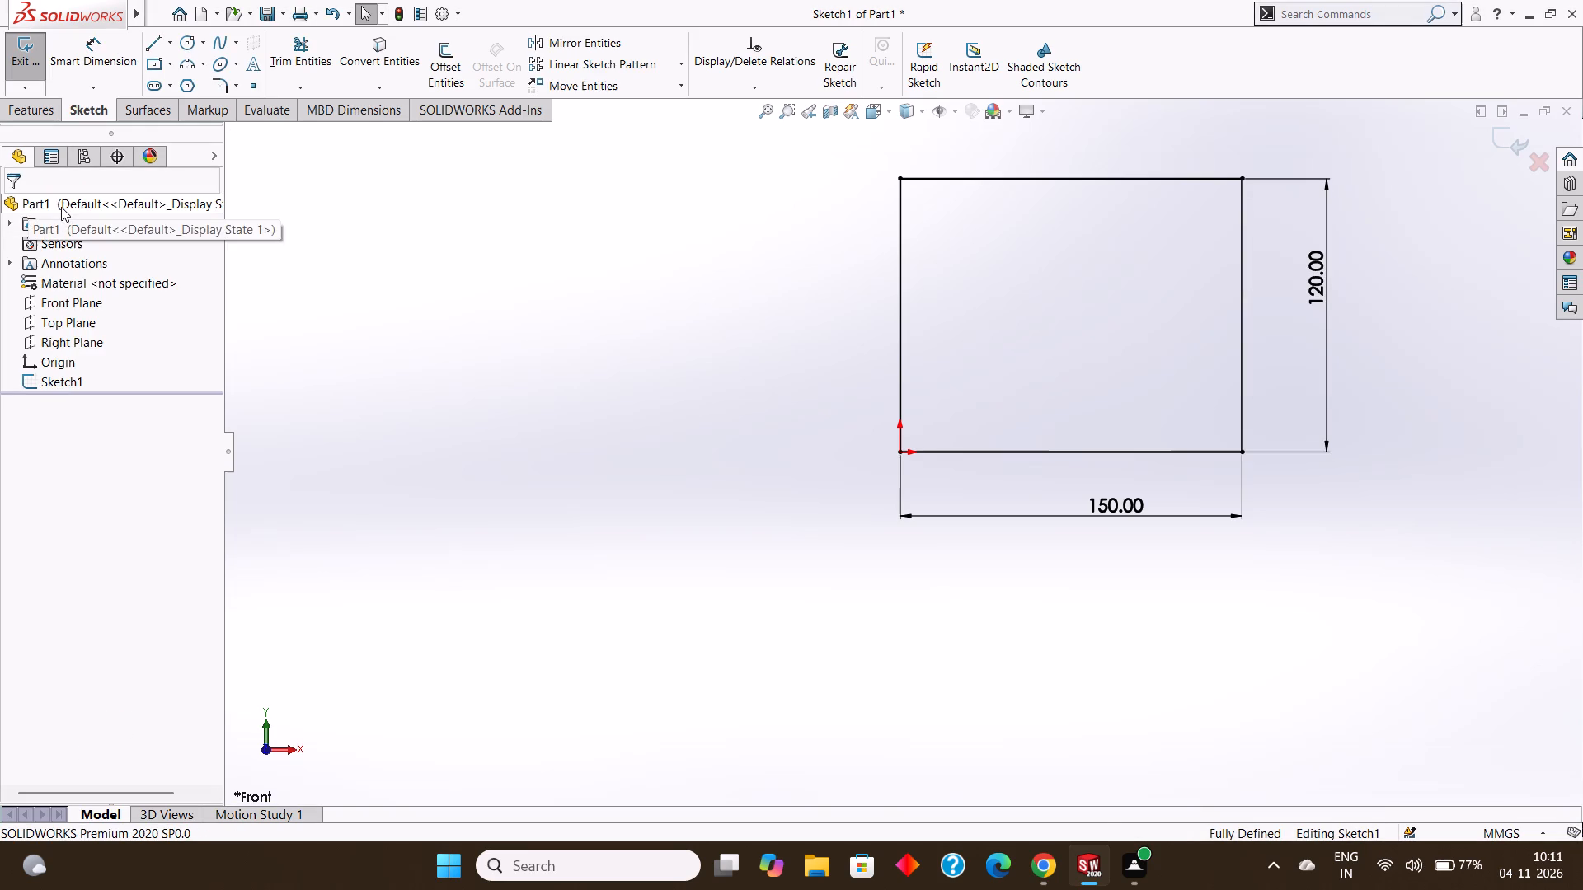
# Extrude the rectangle as a blind boss 15 mm deep to form the base plate.
pyautogui.click(31, 109)
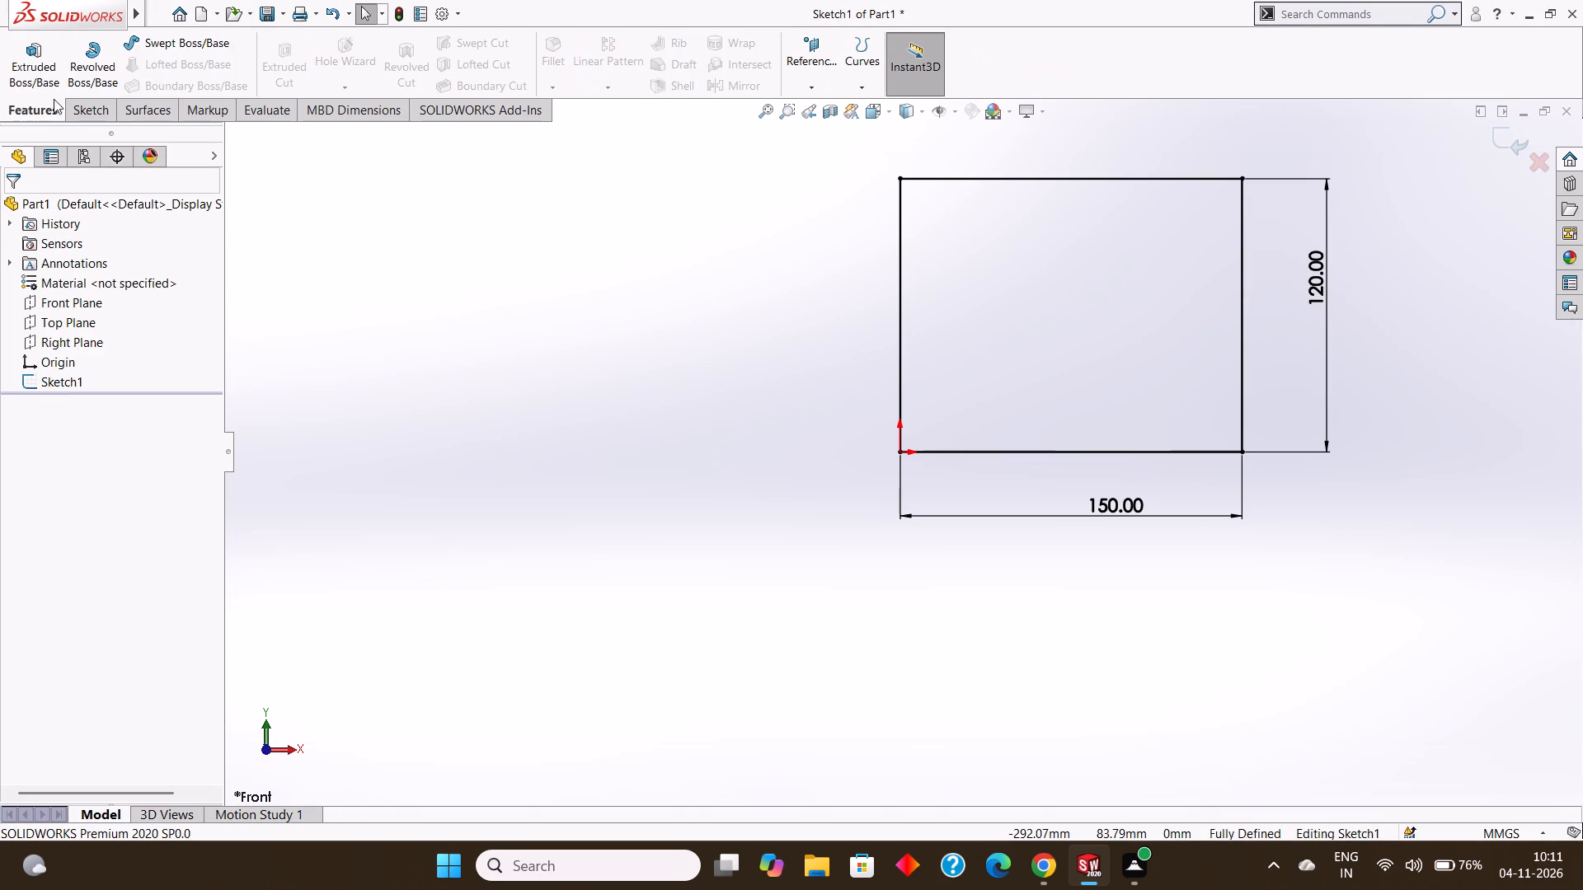
pyautogui.click(43, 69)
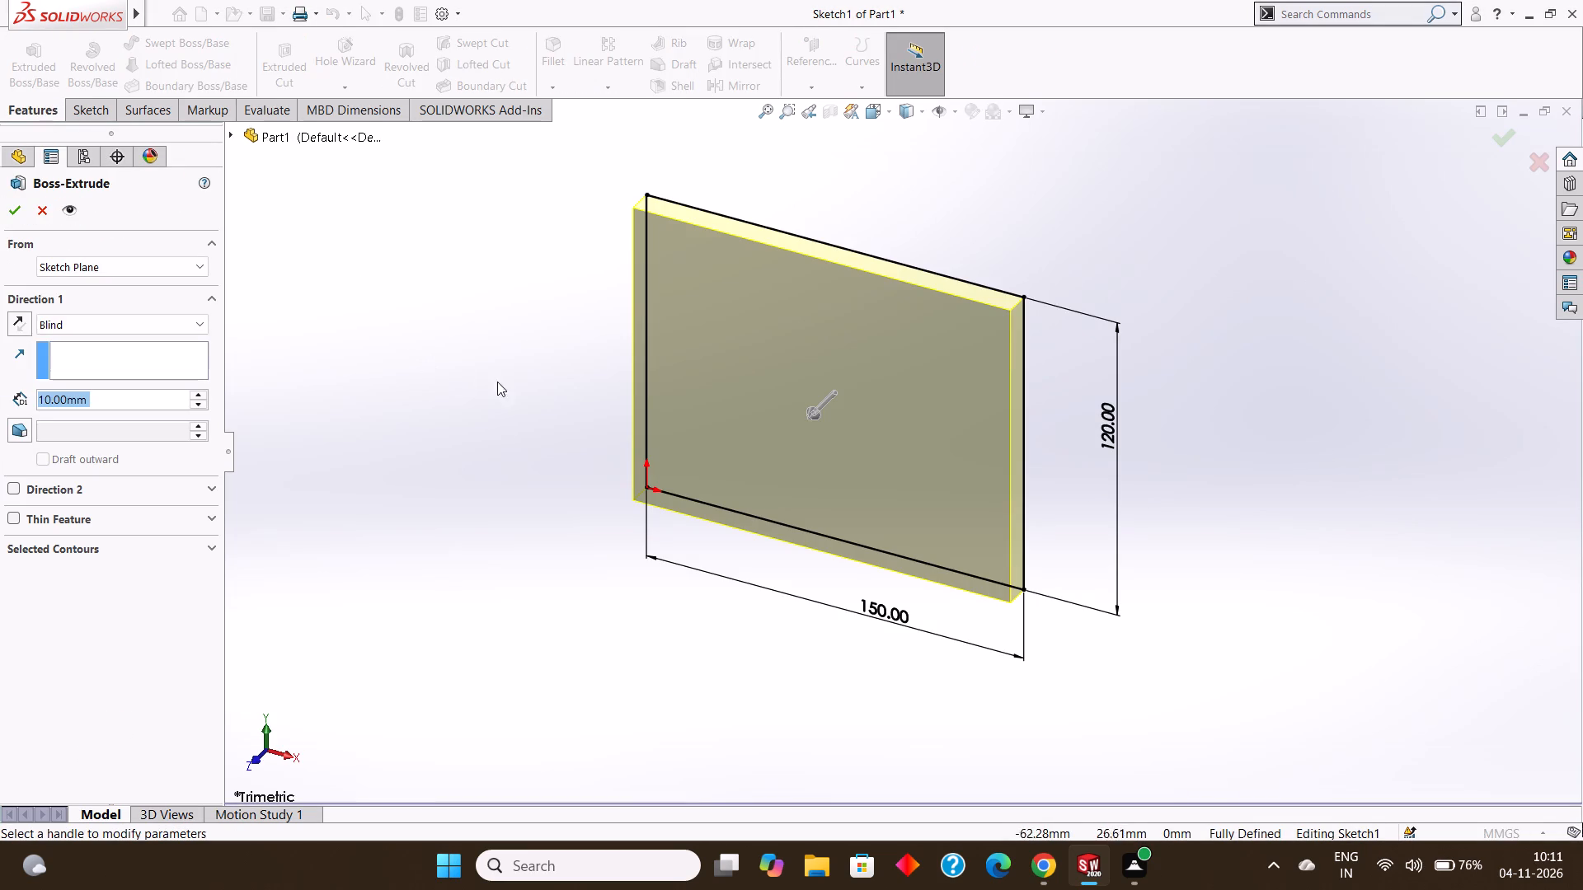
pyautogui.press('BackSpace')
pyautogui.press('5')
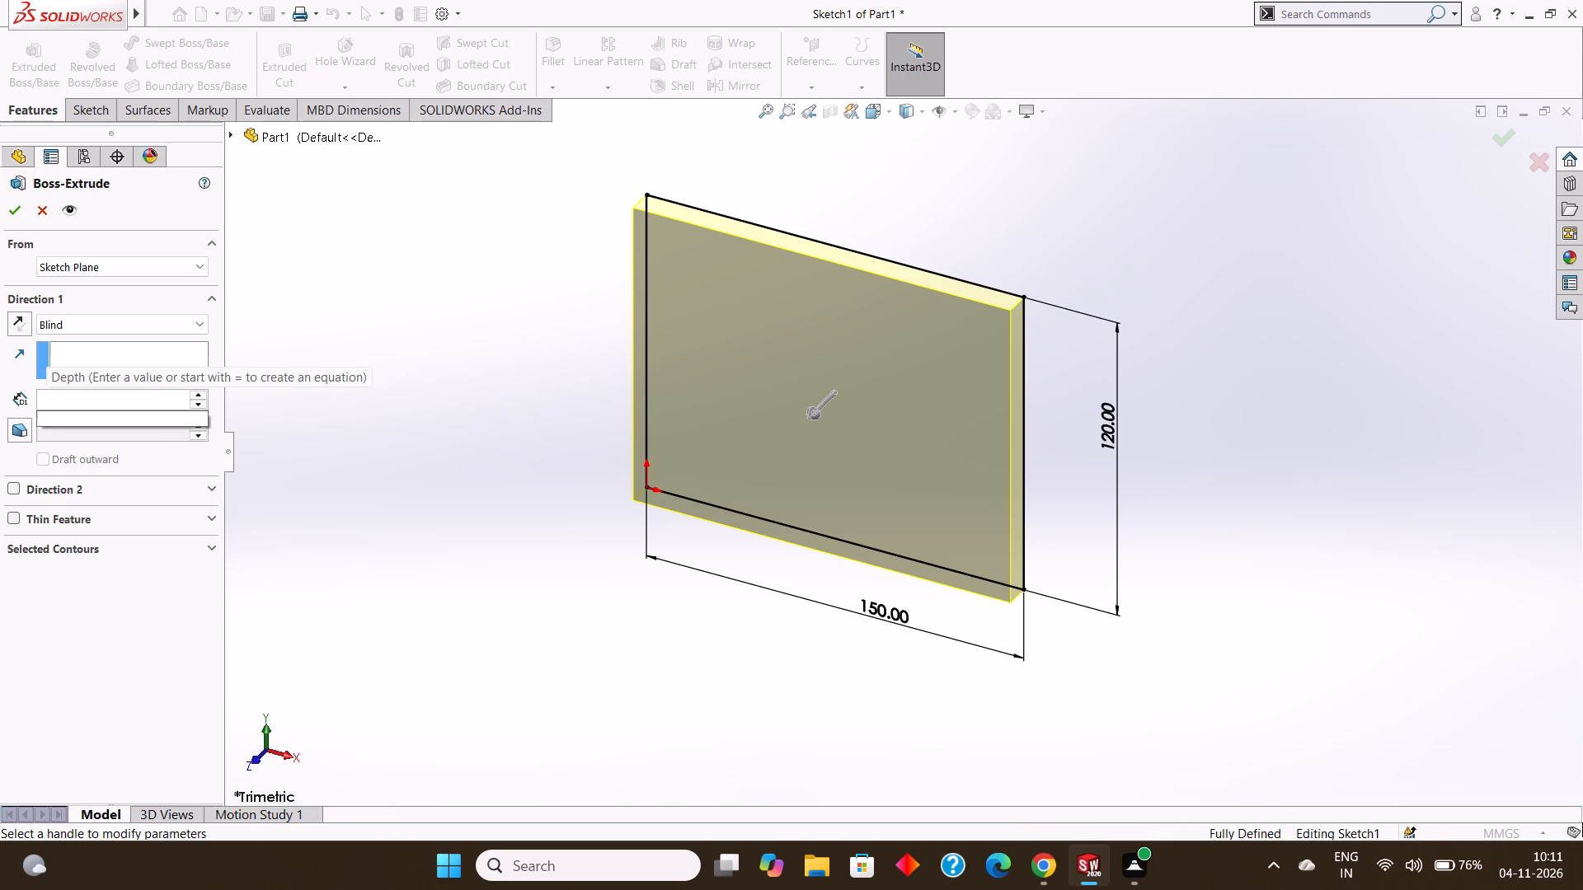
pyautogui.press('Return')
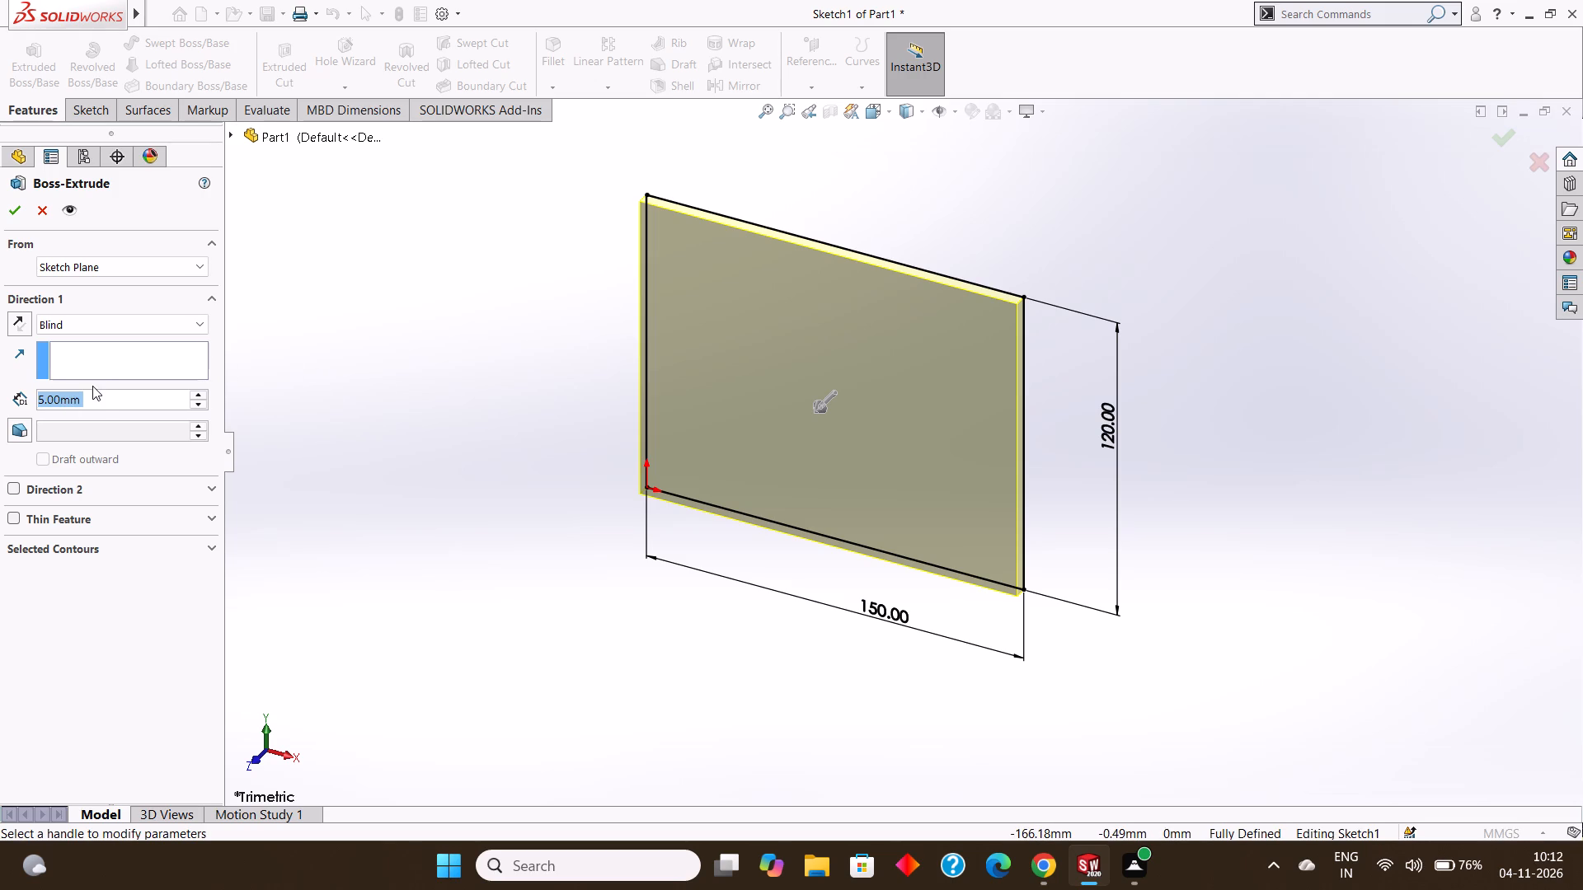
pyautogui.click(92, 386)
pyautogui.moveTo(97, 403); pyautogui.dragTo(100, 395)
pyautogui.click(113, 404)
pyautogui.moveTo(133, 399); pyautogui.dragTo(0, 366)
pyautogui.press('BackSpace')
pyautogui.write('15')
pyautogui.press('Return')
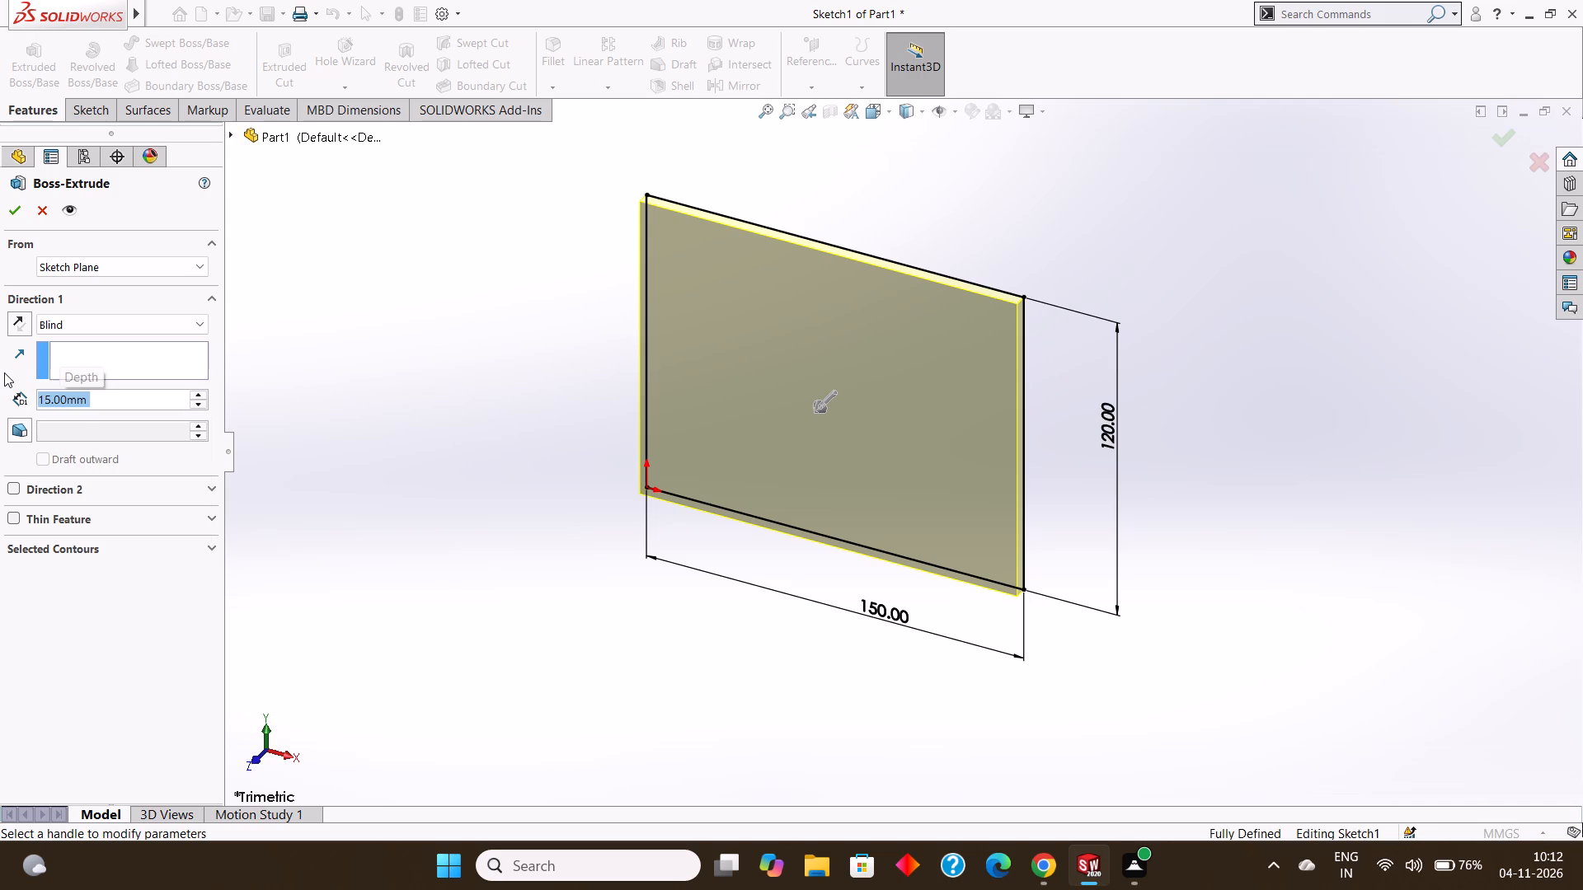
pyautogui.click(14, 208)
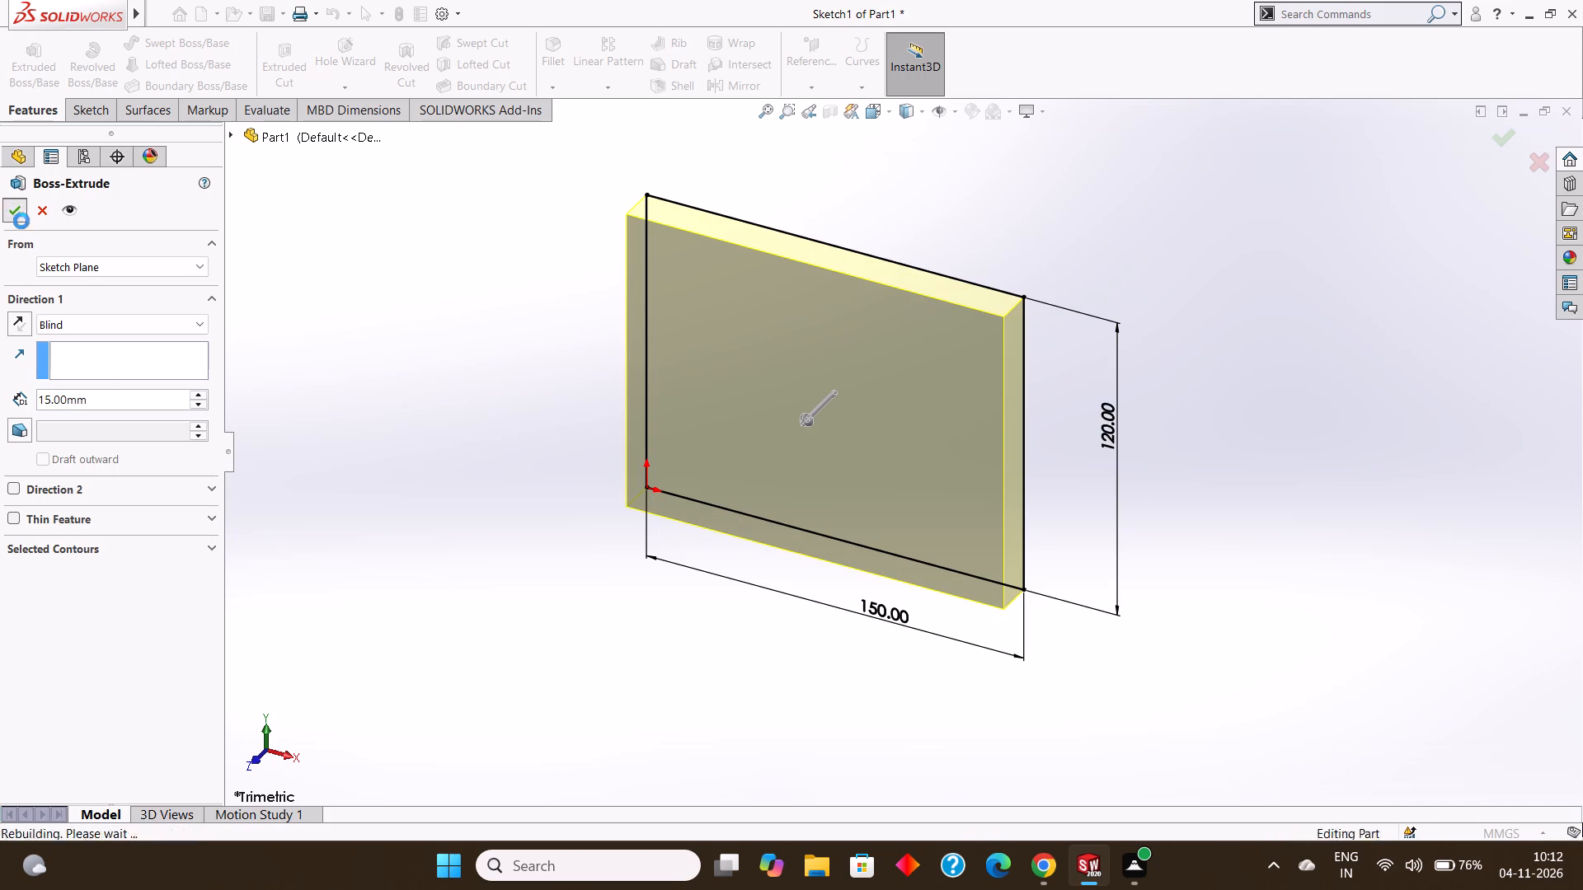
pyautogui.click(1299, 498)
# Start a new sketch on the base plate's large 150 x 120 mm front face, viewed straight on.
pyautogui.scroll(1, 1304, 516)
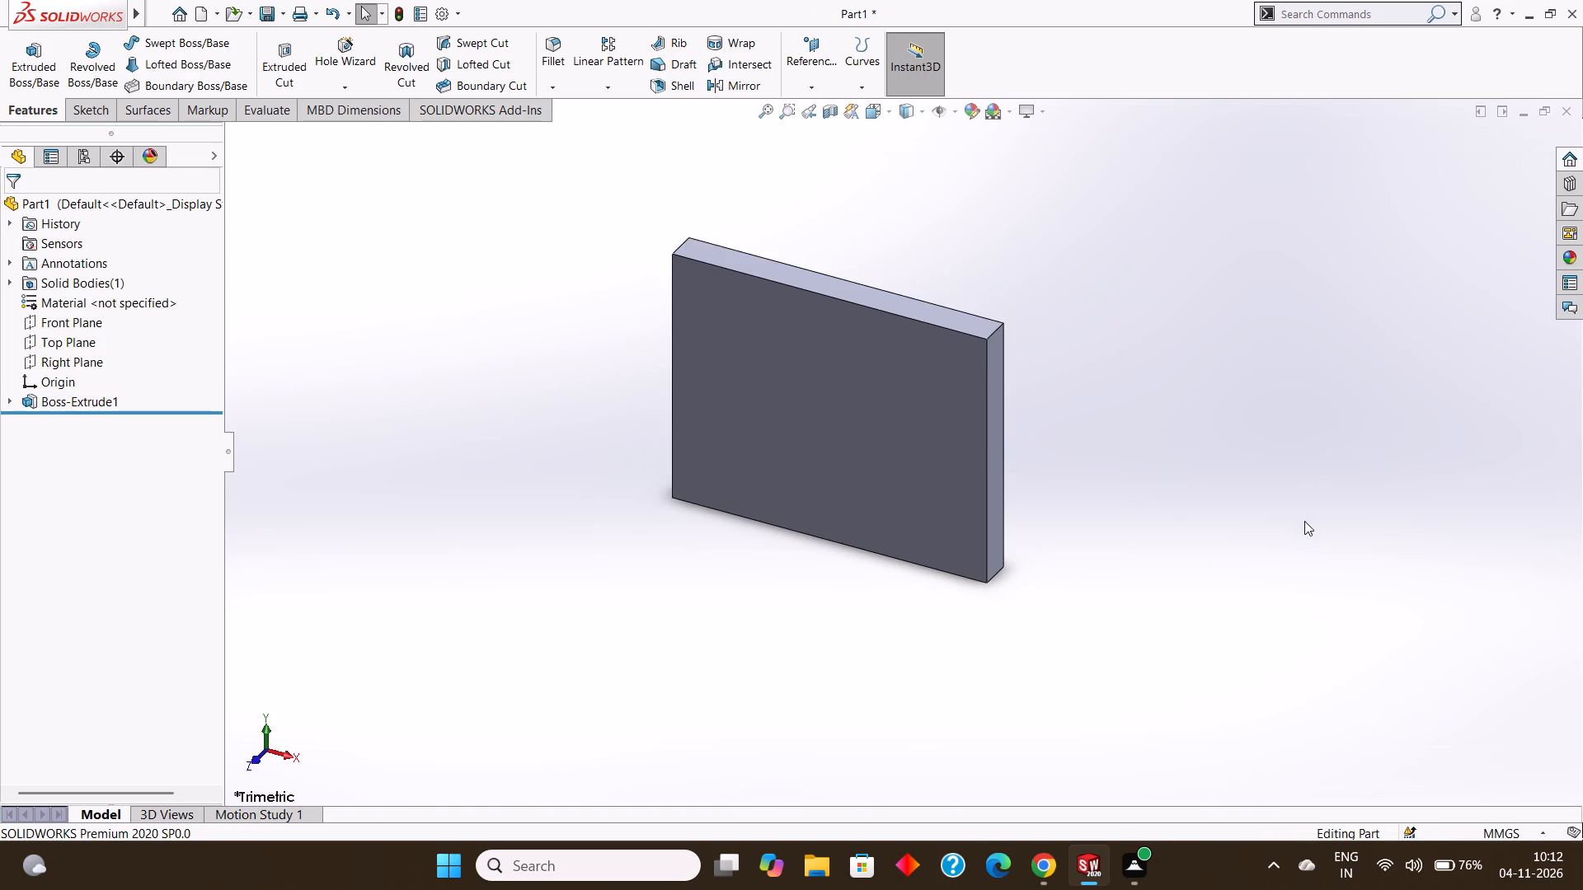
pyautogui.scroll(1, 1304, 521)
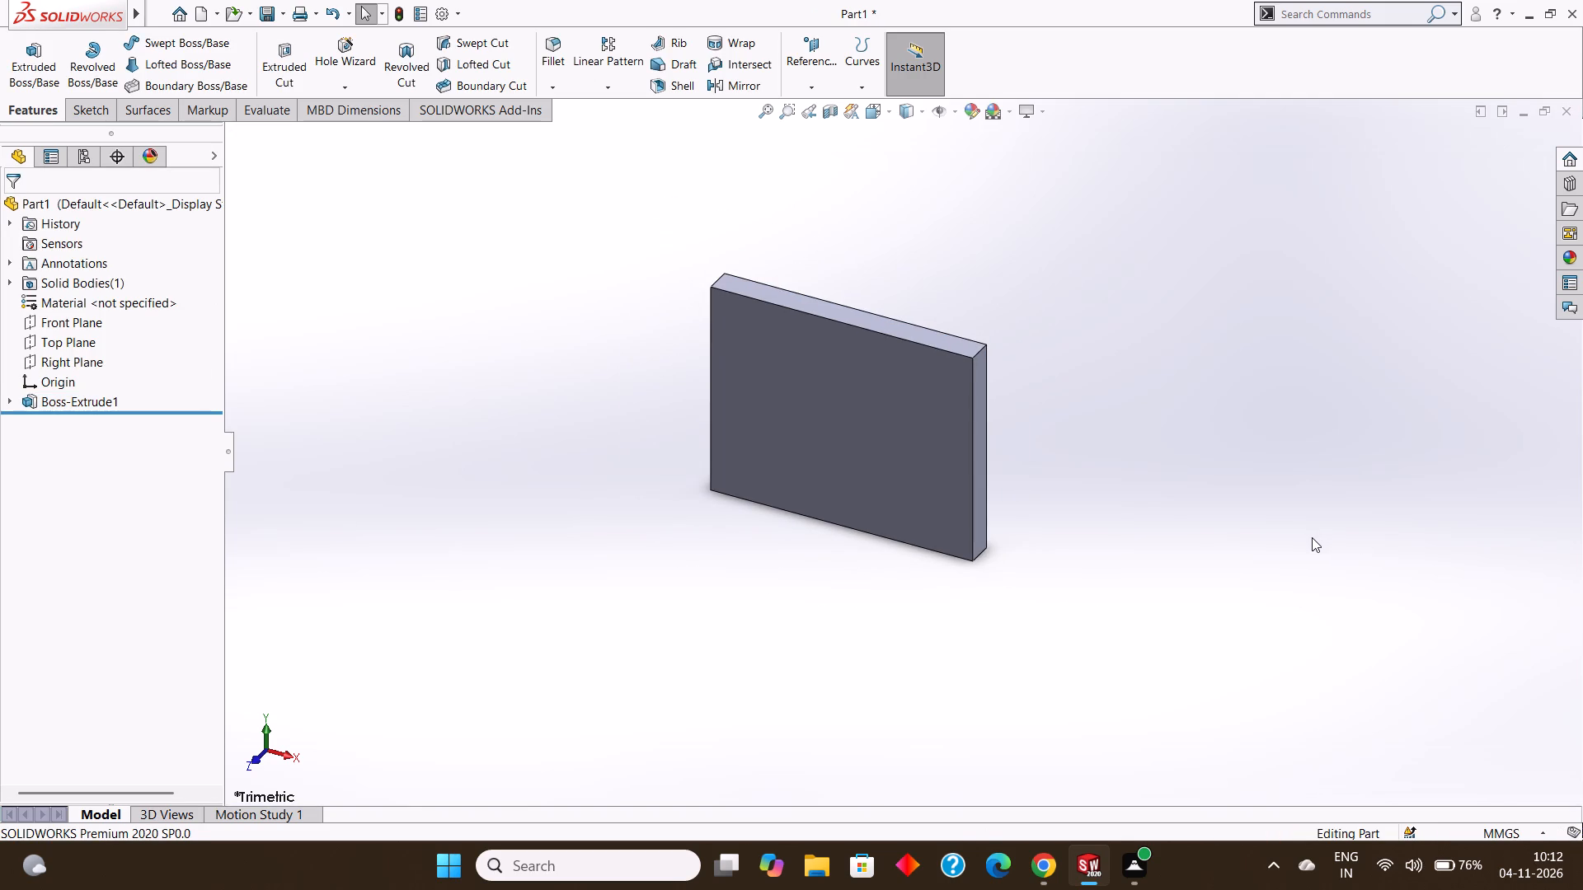
pyautogui.moveTo(1304, 536); pyautogui.dragTo(1303, 485, button='middle')
pyautogui.moveTo(1304, 567); pyautogui.dragTo(1367, 538, button='middle')
pyautogui.moveTo(1261, 569); pyautogui.dragTo(1265, 536, button='middle')
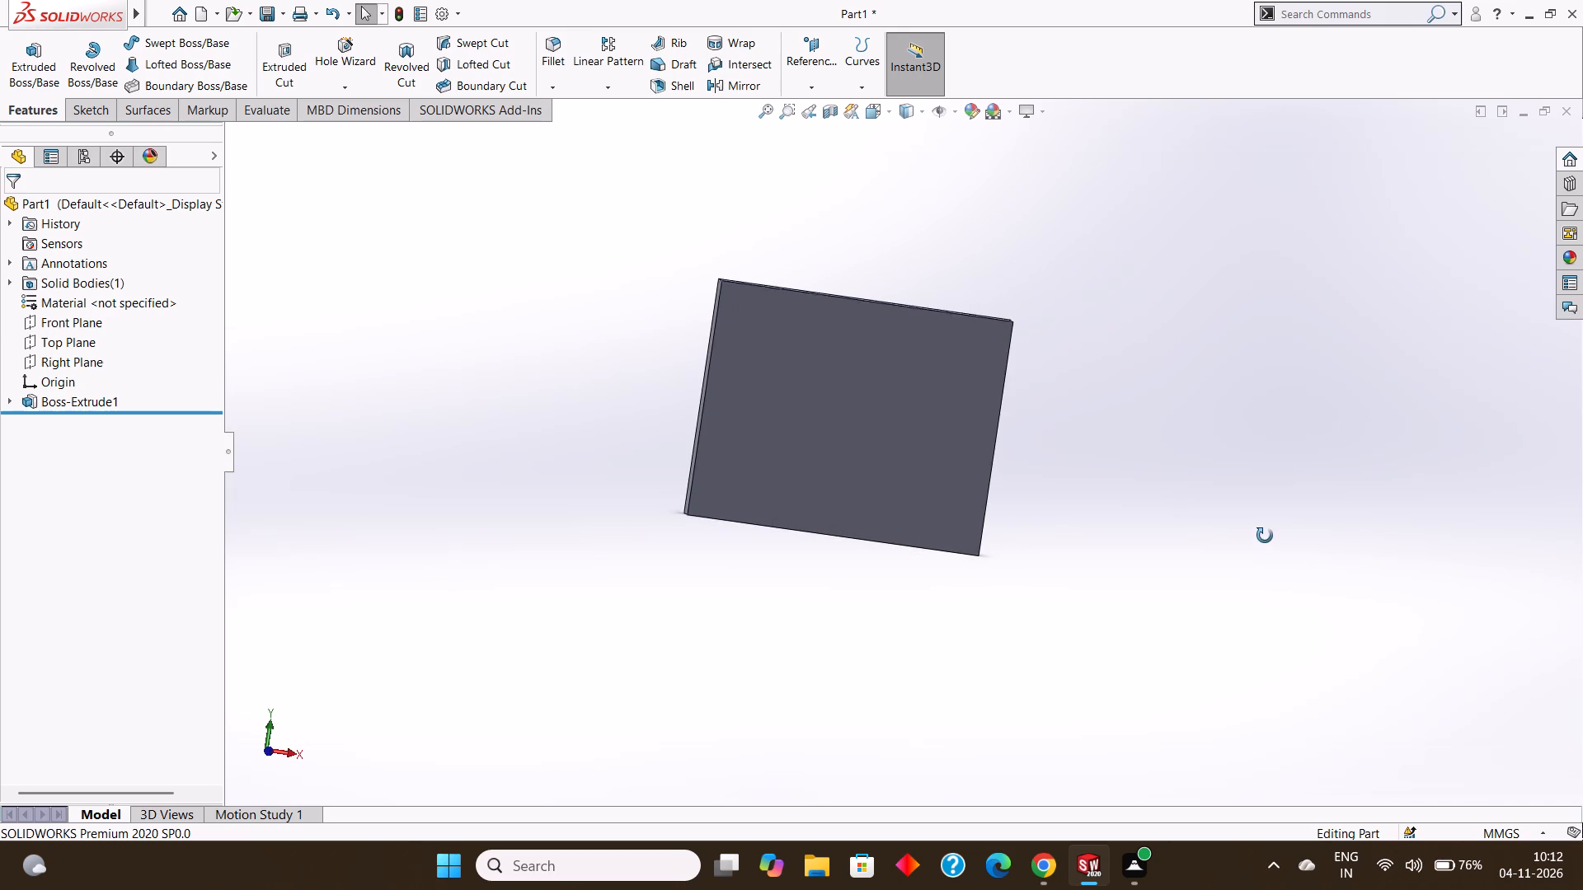
pyautogui.moveTo(1265, 536); pyautogui.dragTo(1265, 528, button='middle')
pyautogui.moveTo(1261, 568); pyautogui.dragTo(1261, 527, button='middle')
pyautogui.moveTo(1256, 573); pyautogui.dragTo(1261, 536, button='middle')
pyautogui.moveTo(1253, 569); pyautogui.dragTo(1250, 547, button='middle')
pyautogui.moveTo(1252, 569); pyautogui.dragTo(1255, 521, button='middle')
pyautogui.moveTo(1244, 552); pyautogui.dragTo(1247, 541, button='middle')
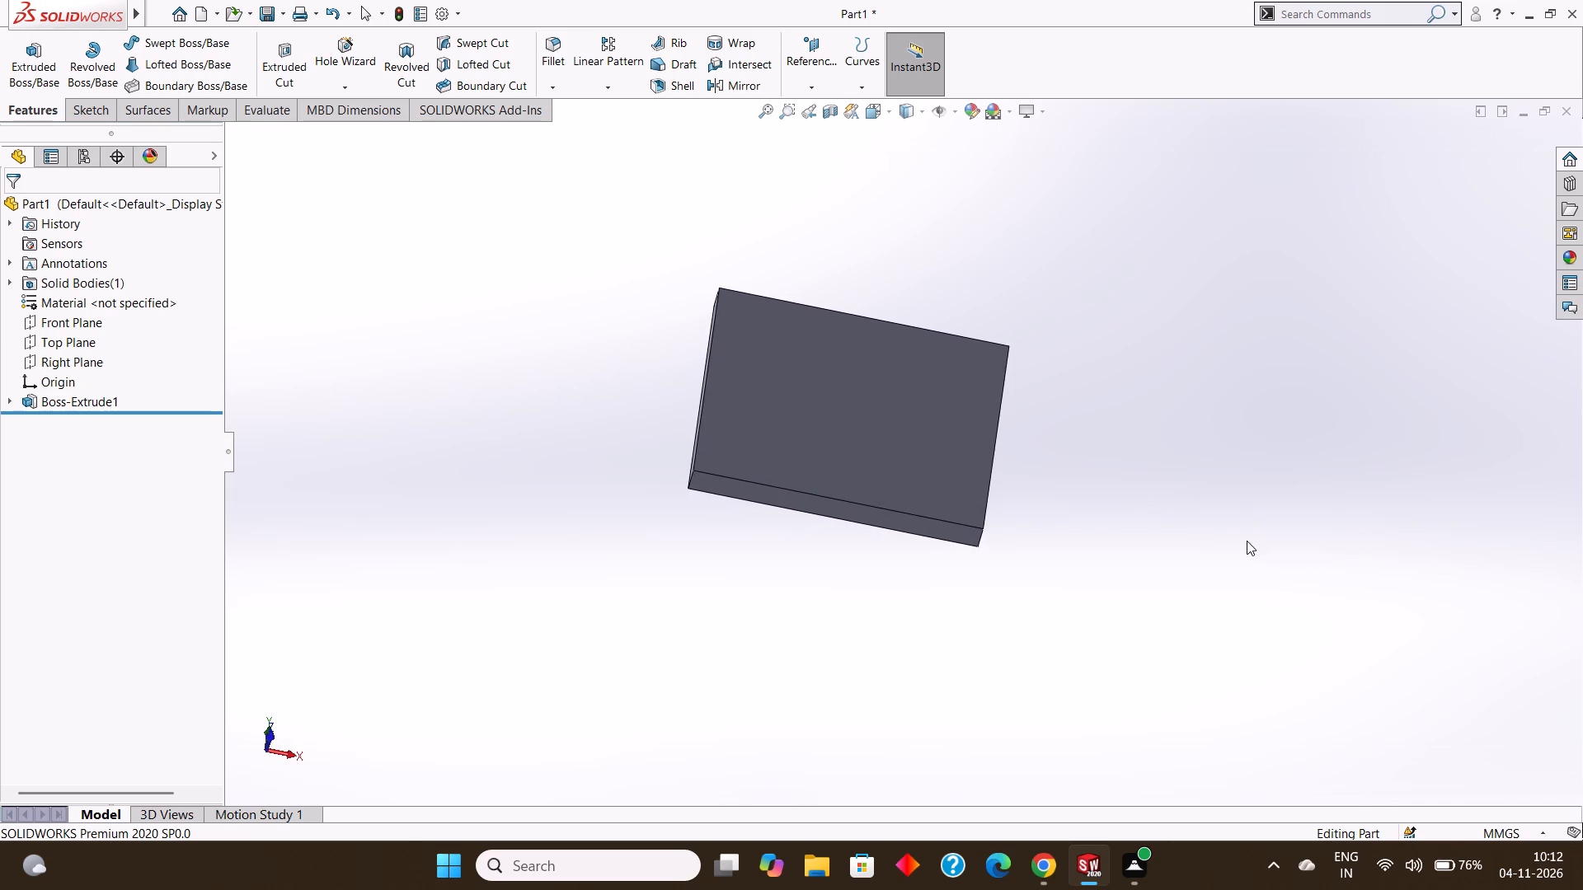
pyautogui.click(847, 387)
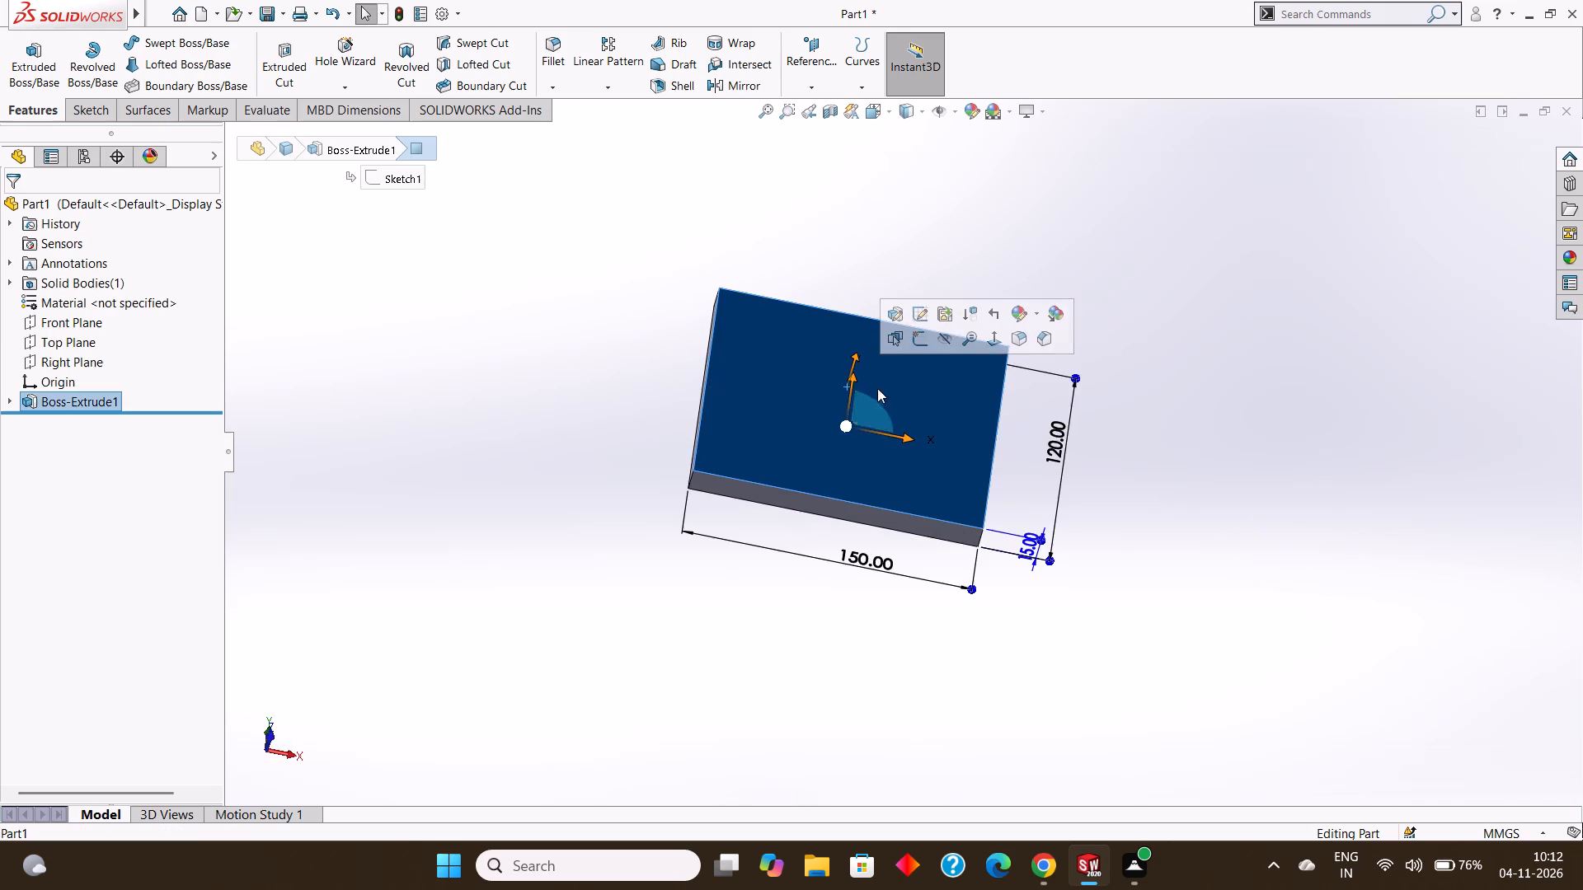
pyautogui.click(918, 339)
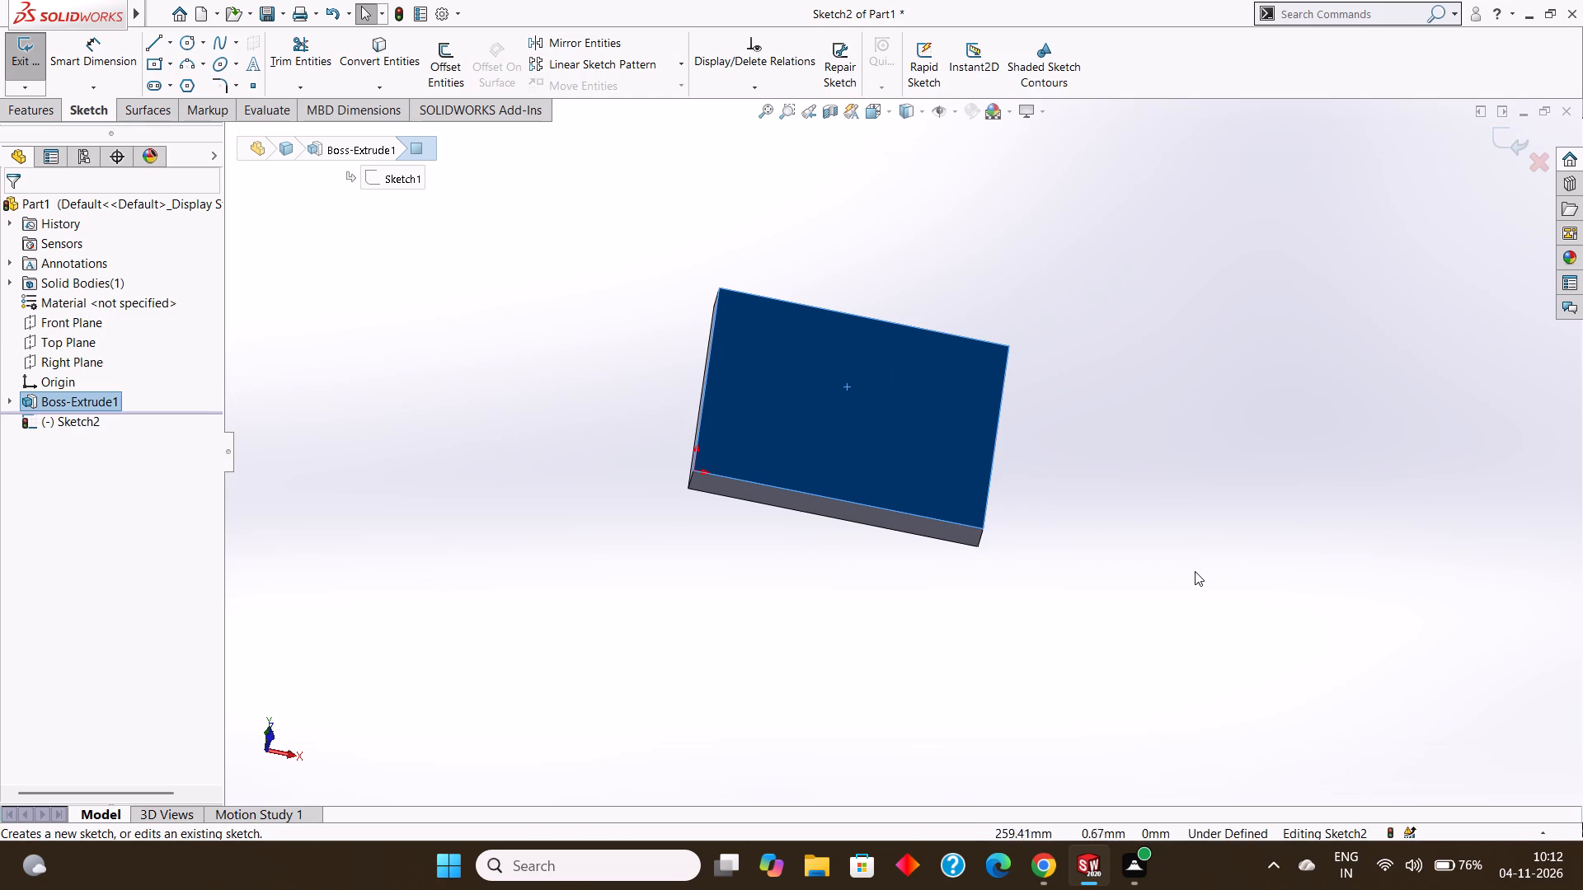
pyautogui.moveTo(1195, 575); pyautogui.dragTo(1191, 559, button='middle')
pyautogui.moveTo(1185, 577); pyautogui.dragTo(1182, 571, button='middle')
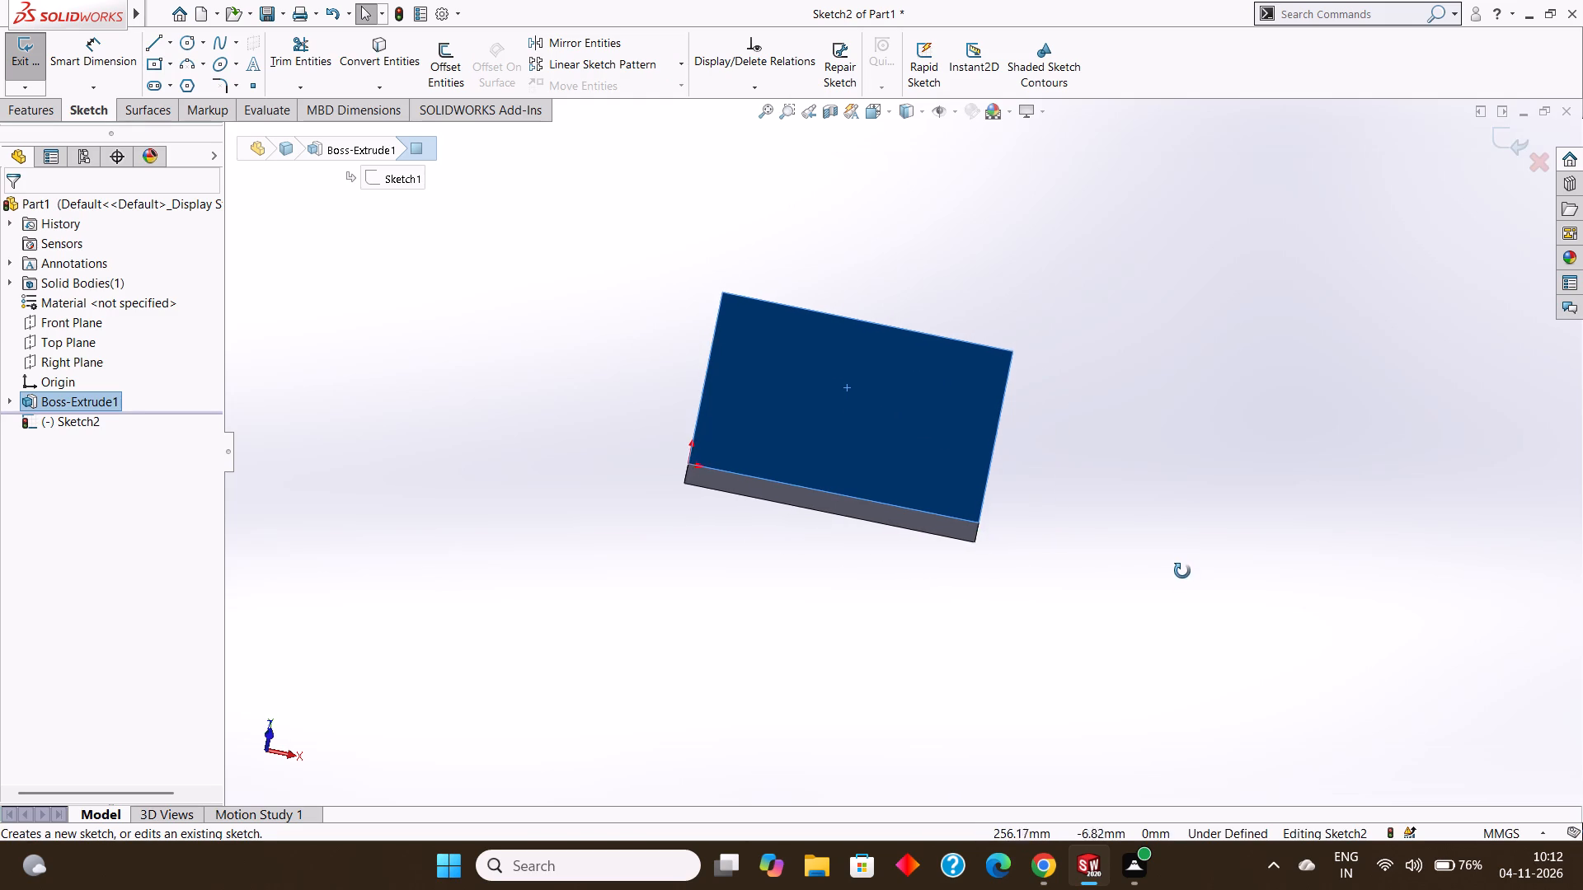
pyautogui.moveTo(1182, 571); pyautogui.dragTo(1182, 563, button='middle')
pyautogui.middleClick(1181, 570)
pyautogui.moveTo(1184, 569); pyautogui.dragTo(1186, 555, button='middle')
pyautogui.moveTo(1186, 568); pyautogui.dragTo(1186, 559, button='middle')
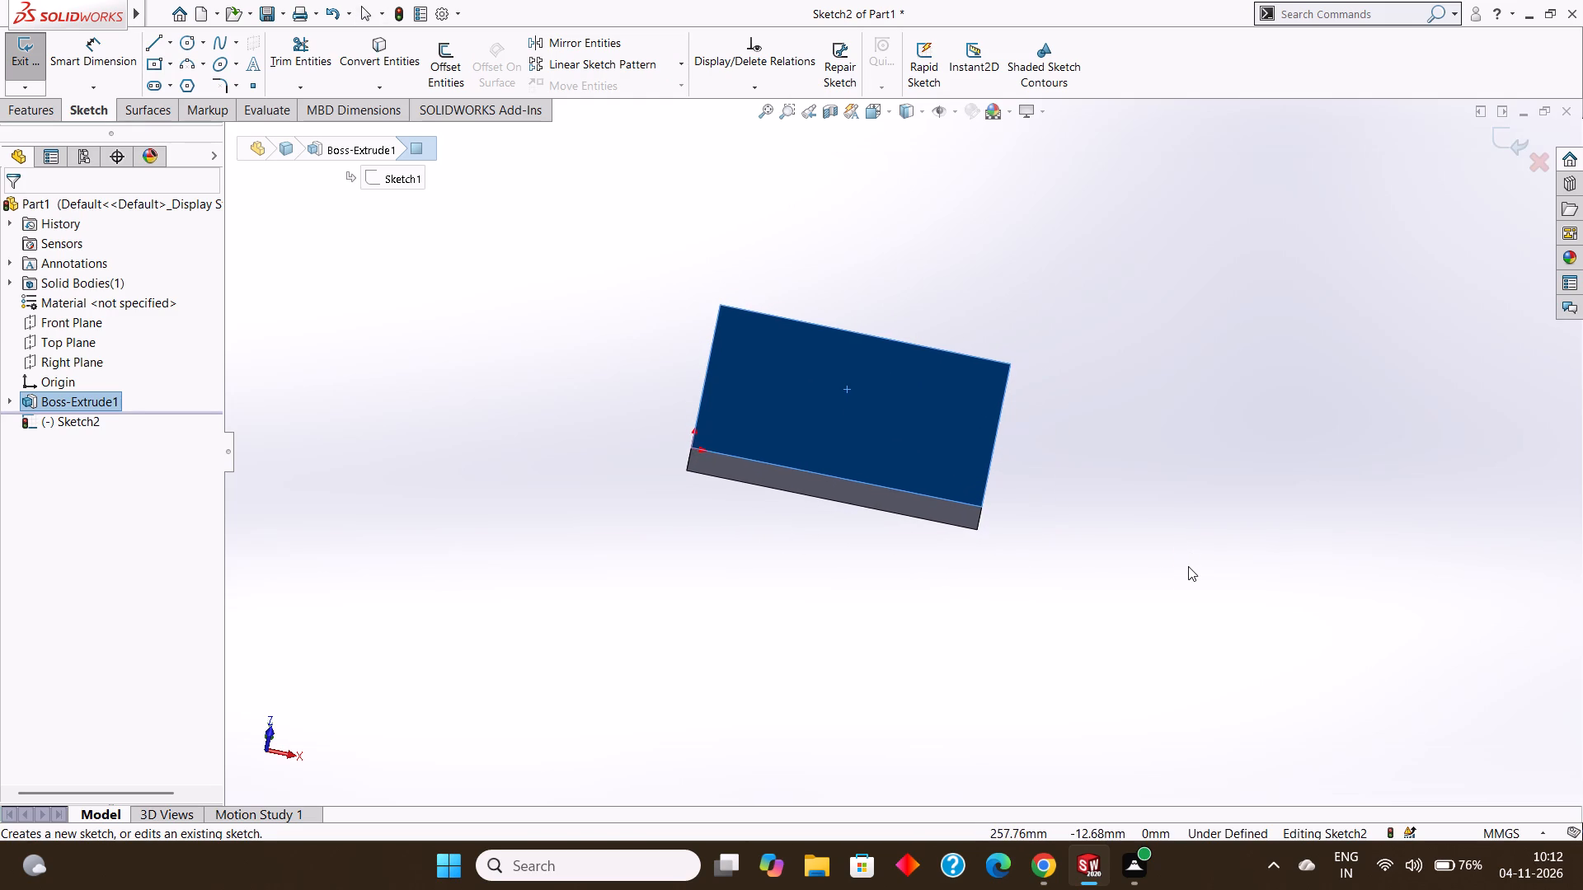
pyautogui.moveTo(1188, 566); pyautogui.dragTo(1206, 570, button='middle')
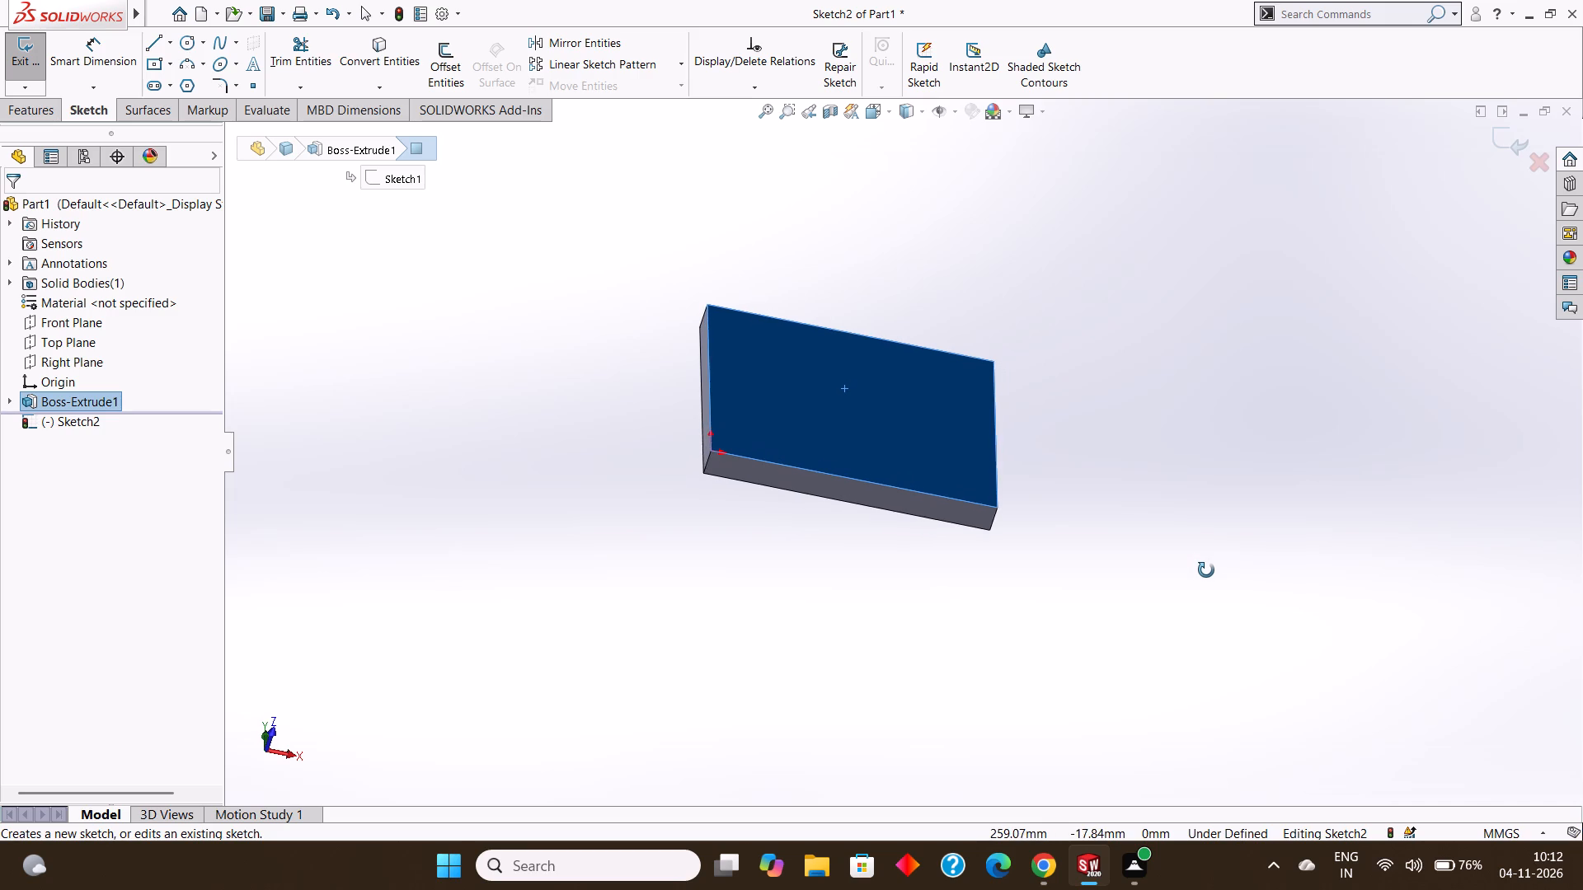
pyautogui.moveTo(1206, 570); pyautogui.dragTo(1208, 571, button='middle')
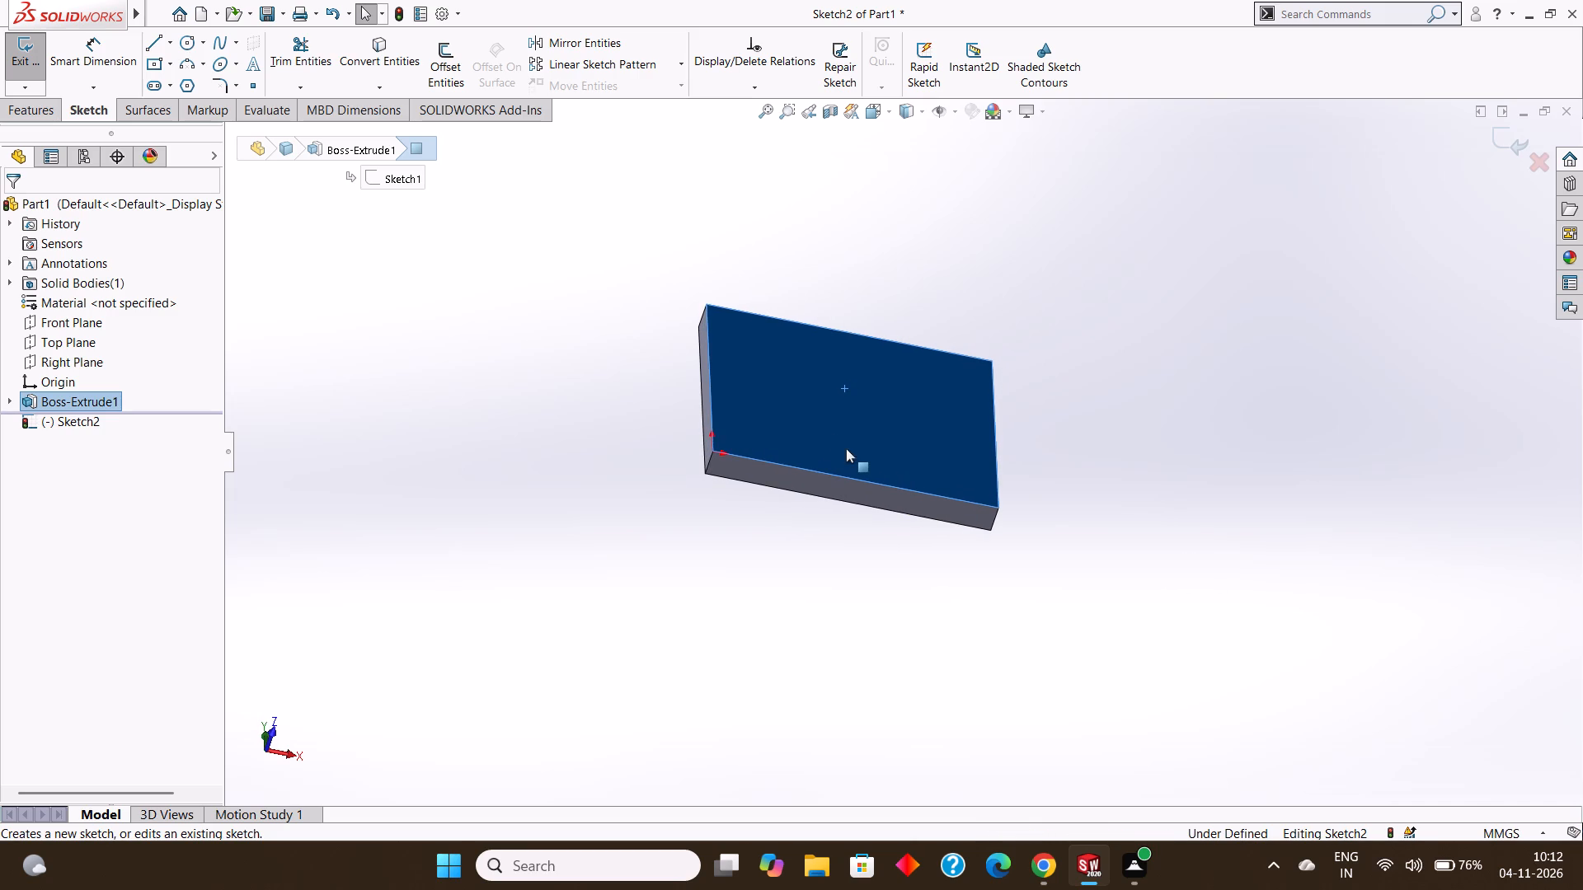
pyautogui.click(820, 381)
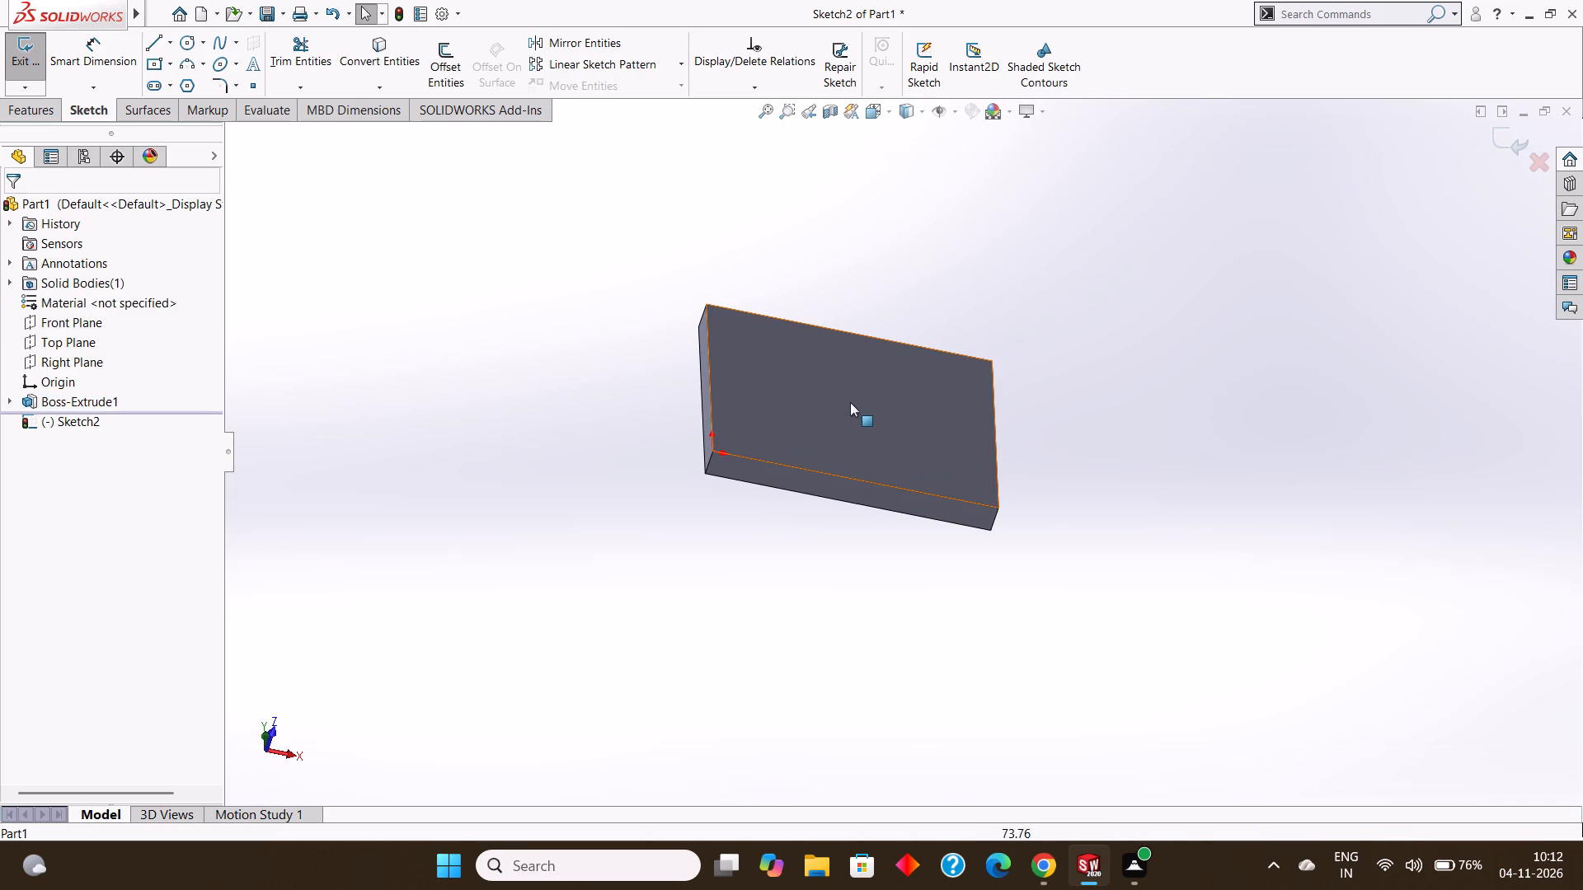
pyautogui.hotkey('ctrl', '8')
pyautogui.press('Escape')
pyautogui.press('Escape')
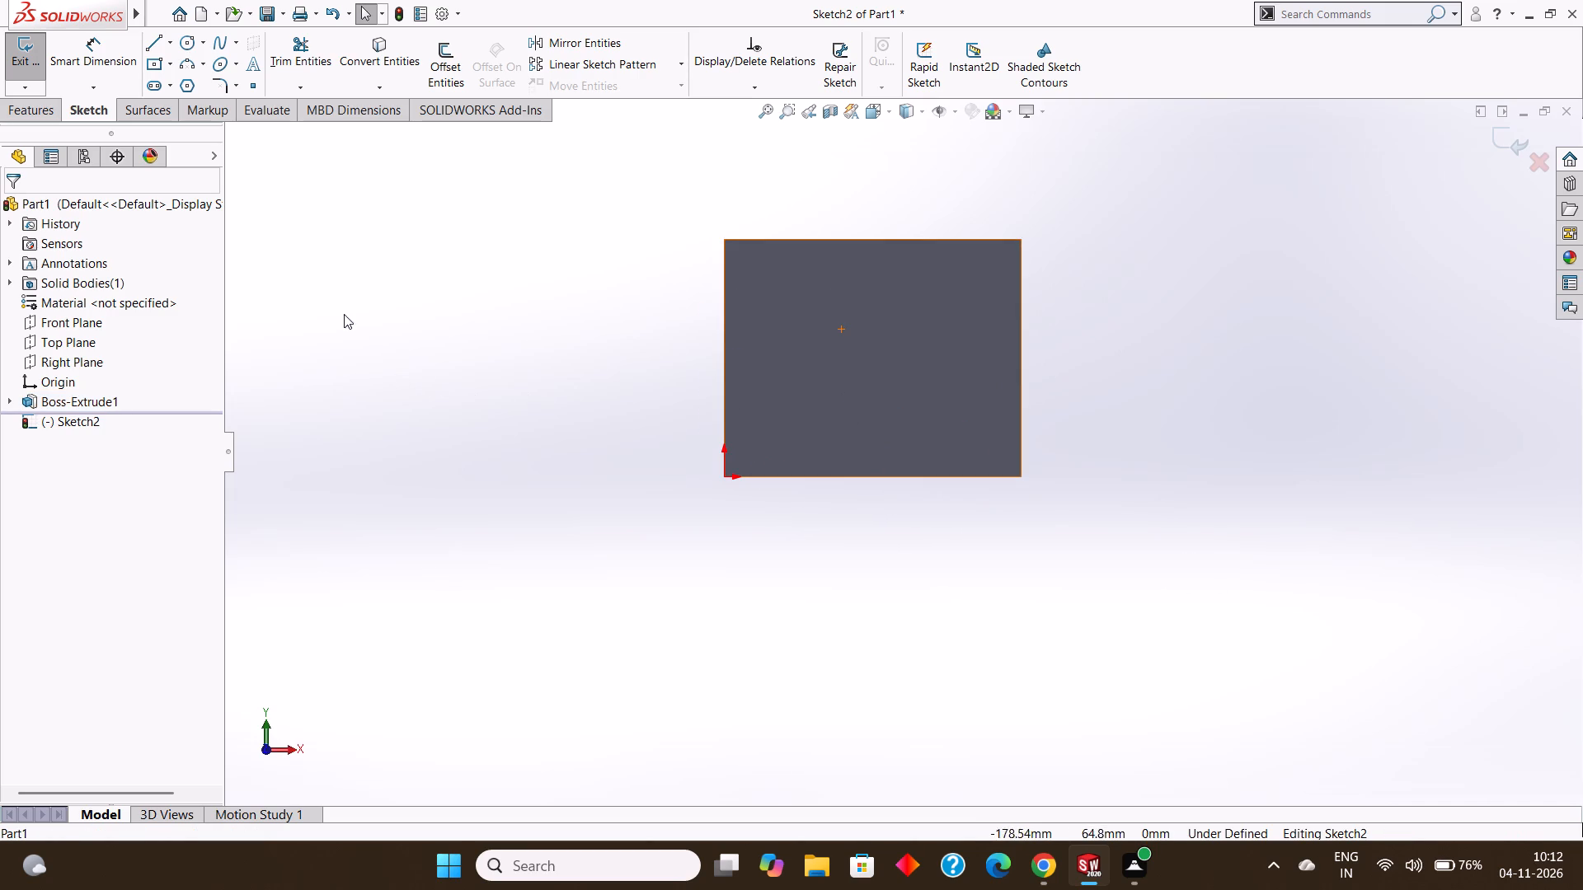
# Draw two horizontal 50 mm centerlines from the centre of the plate face, one towards each side edge.
pyautogui.click(171, 38)
pyautogui.click(190, 82)
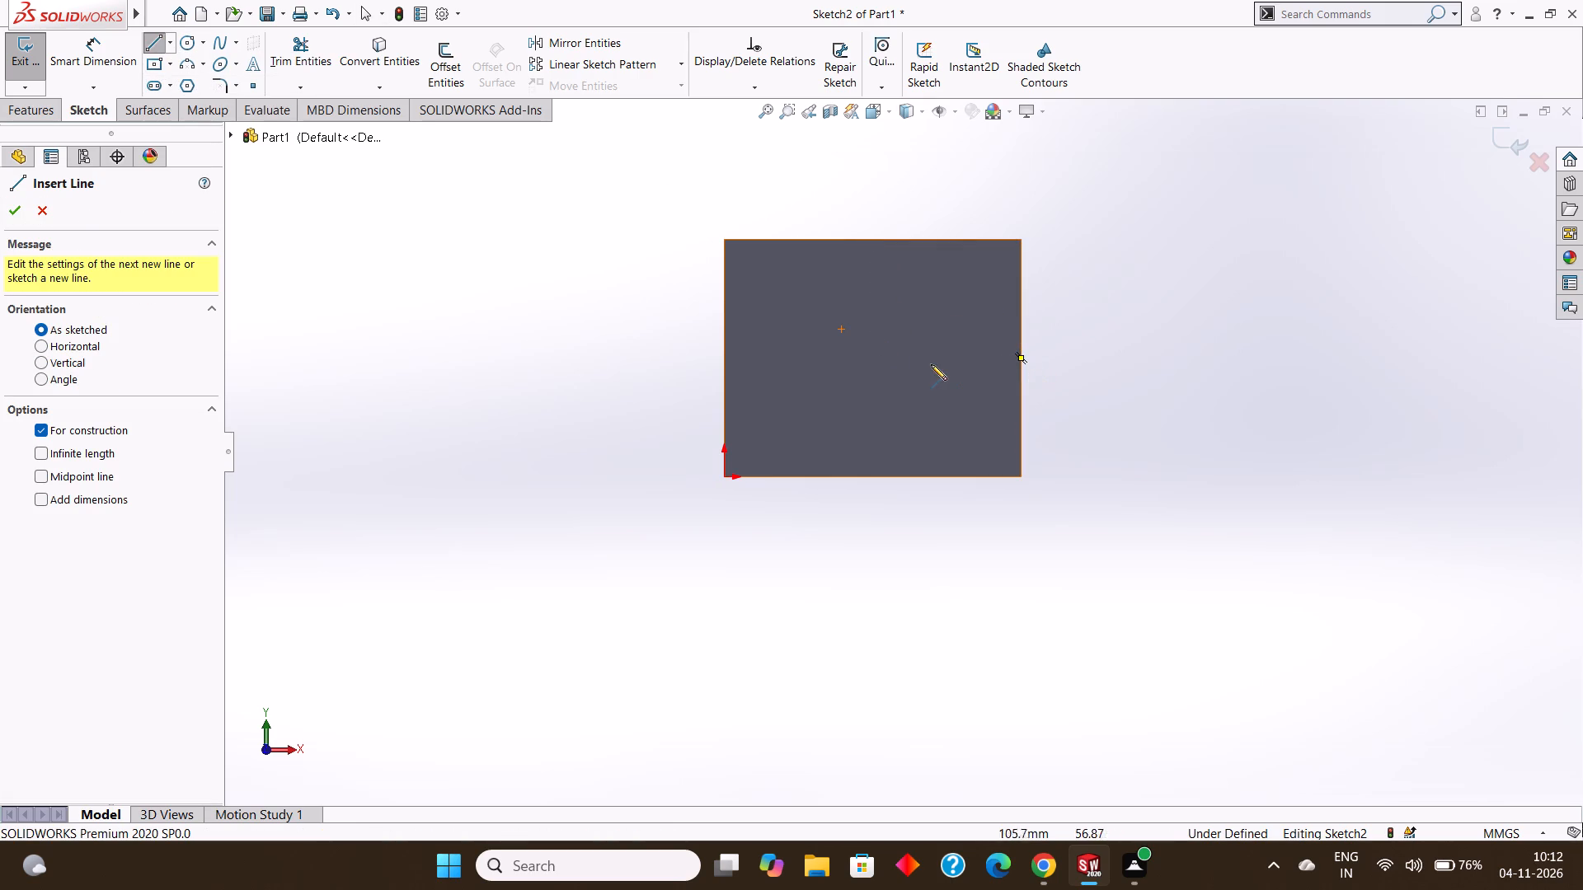
pyautogui.click(875, 358)
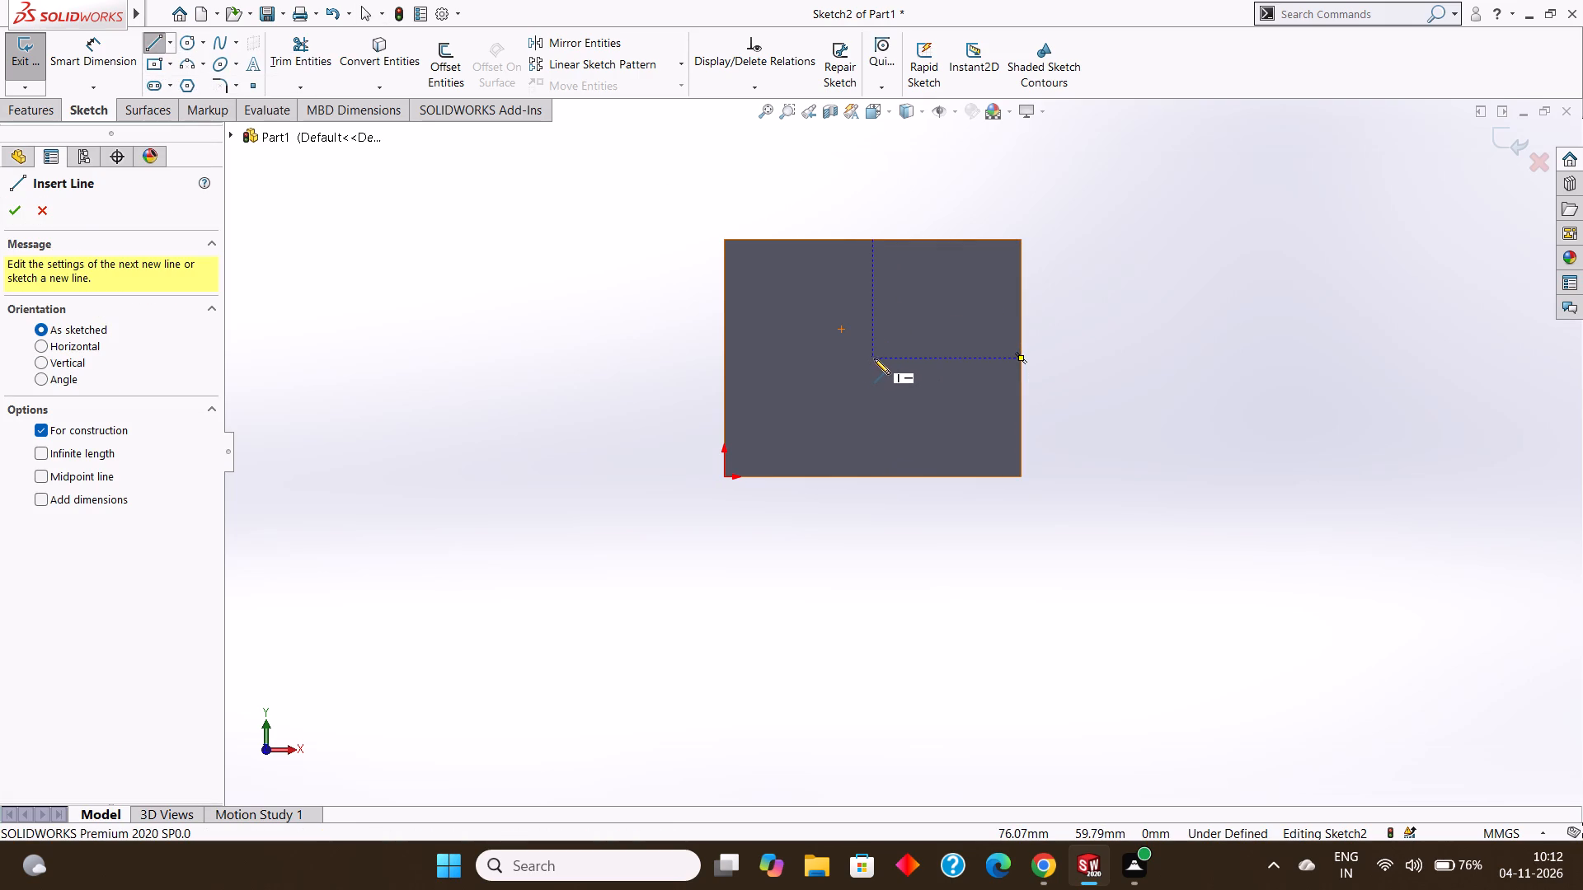
pyautogui.write('100/2')
pyautogui.press('Return')
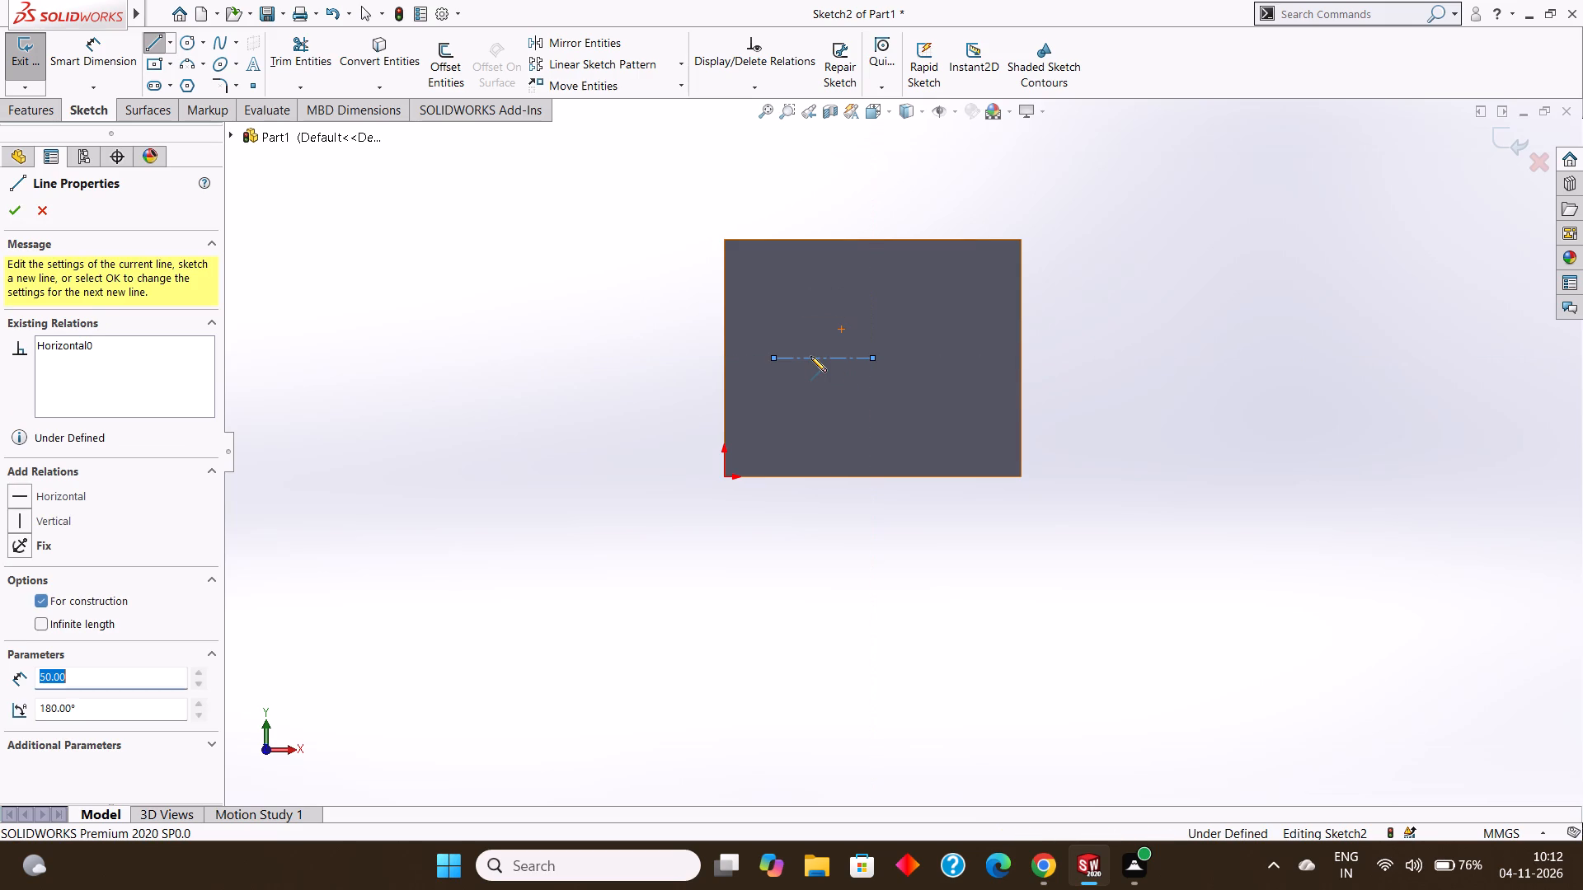
pyautogui.press('Escape')
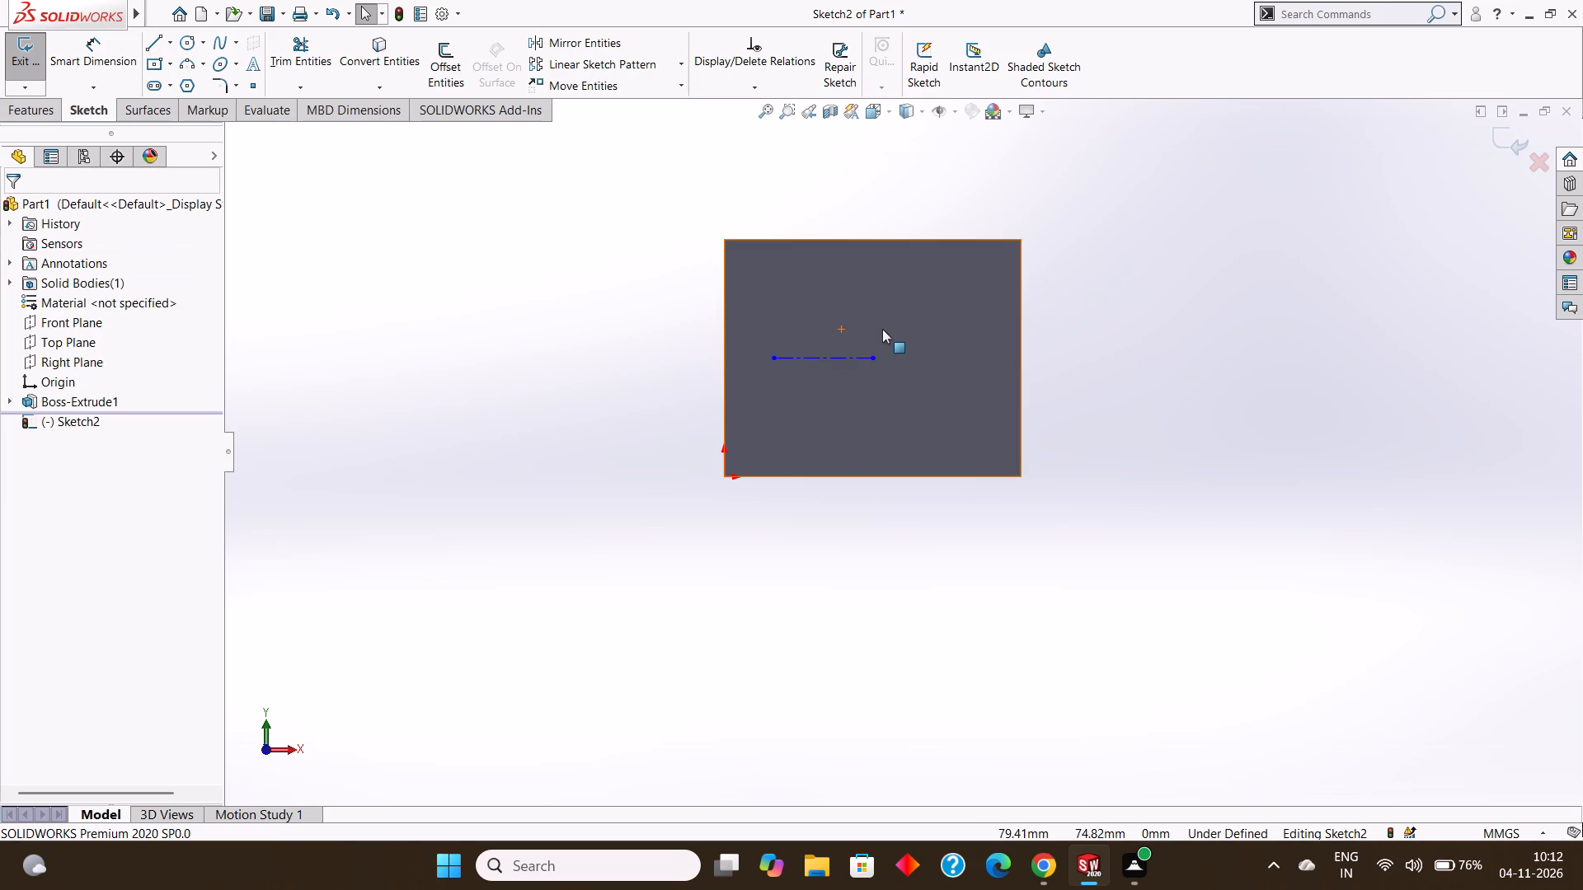
pyautogui.press('Return')
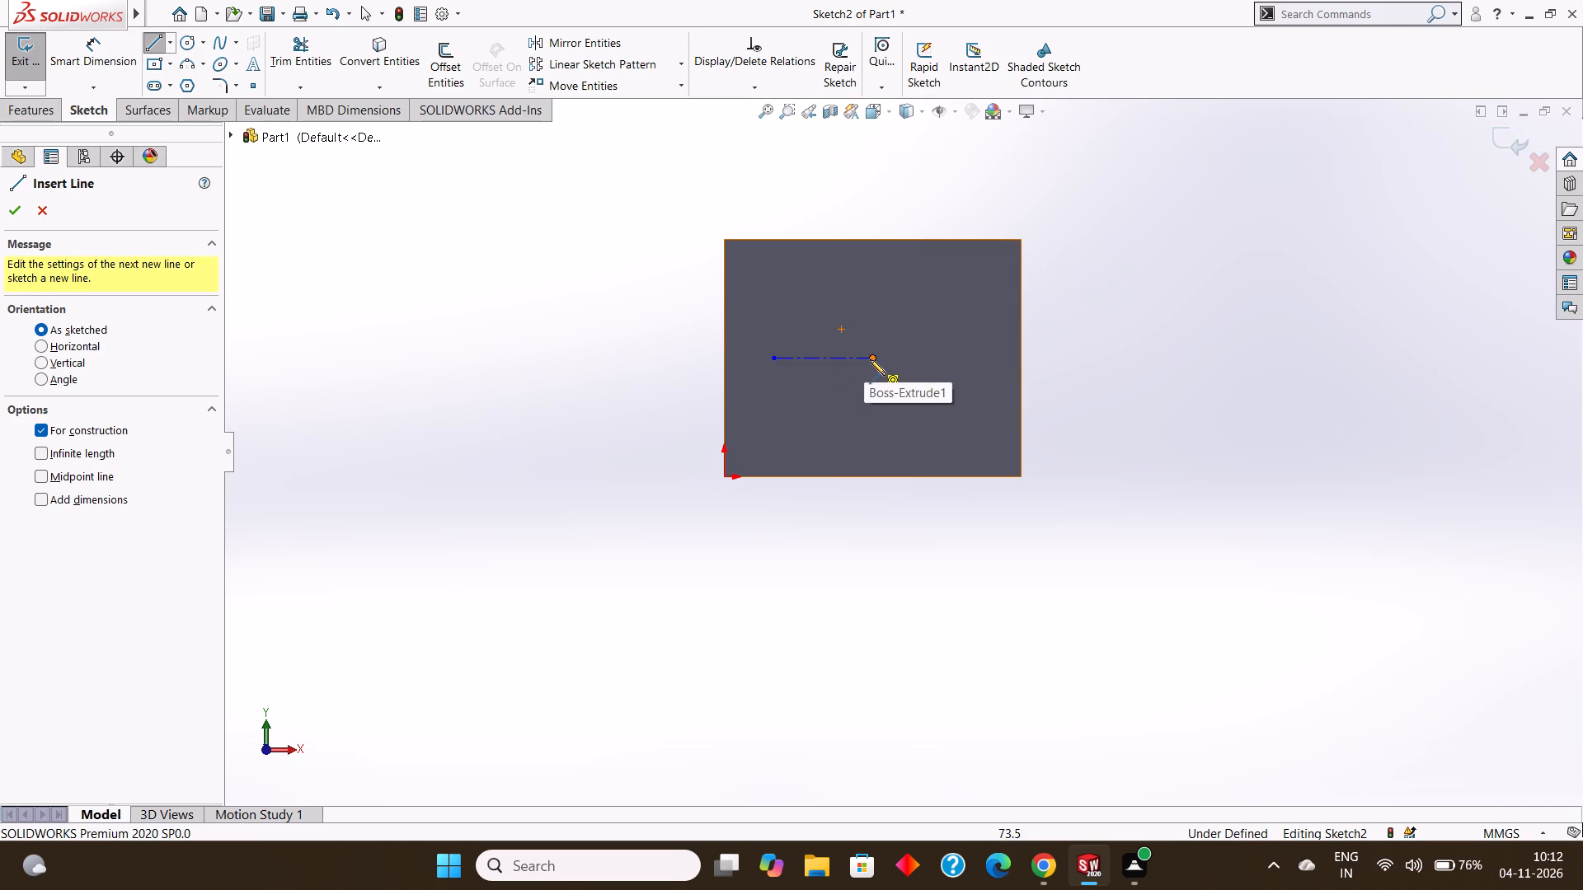
pyautogui.click(872, 357)
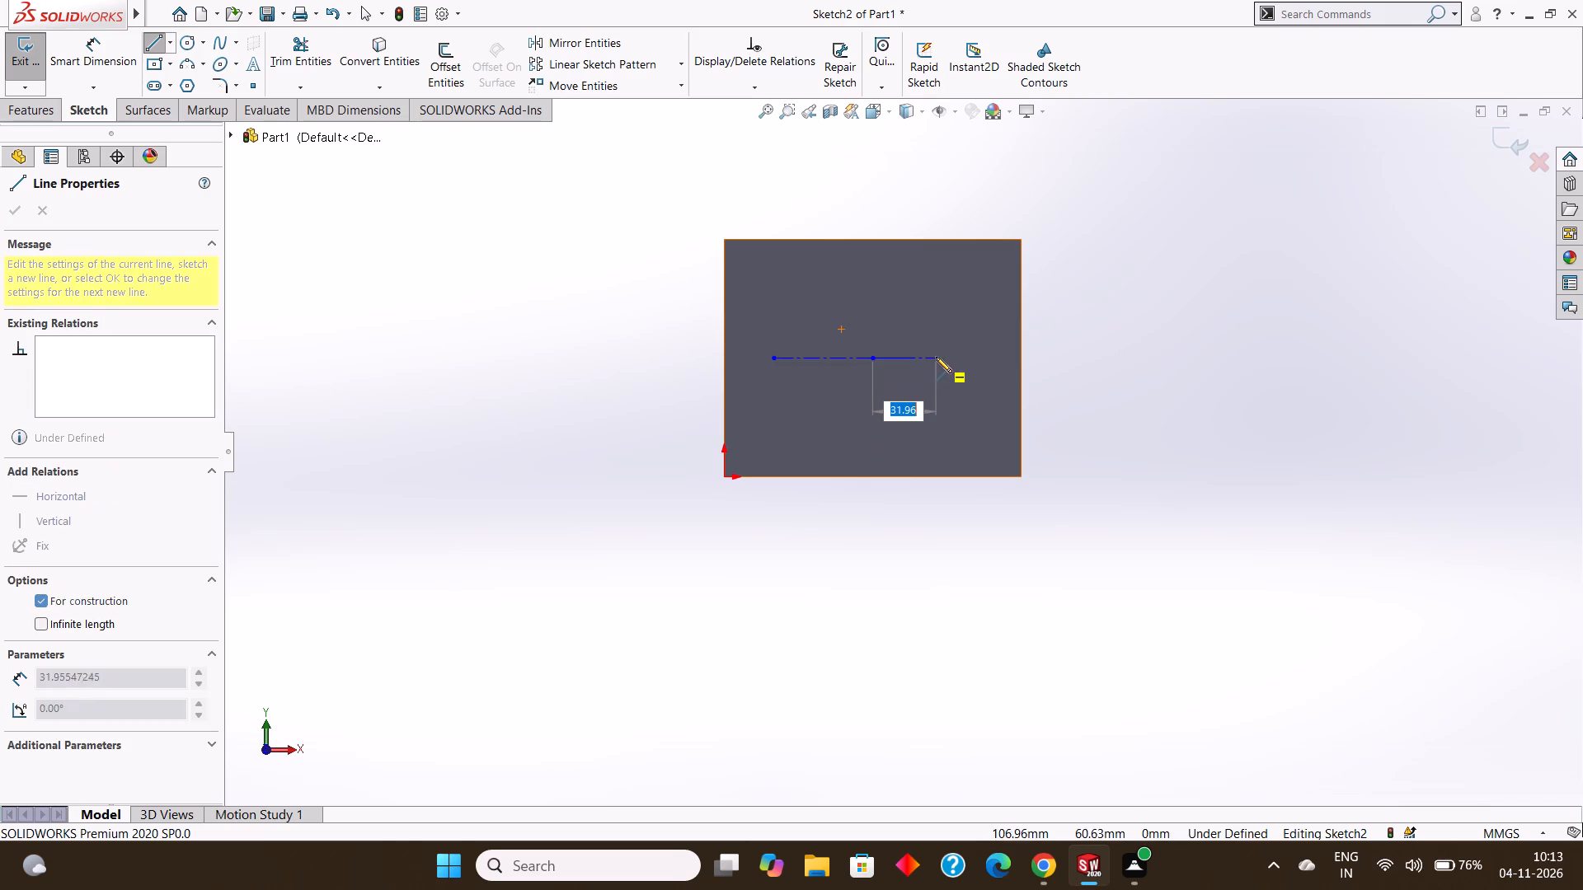
pyautogui.write('100/2')
pyautogui.press('Return')
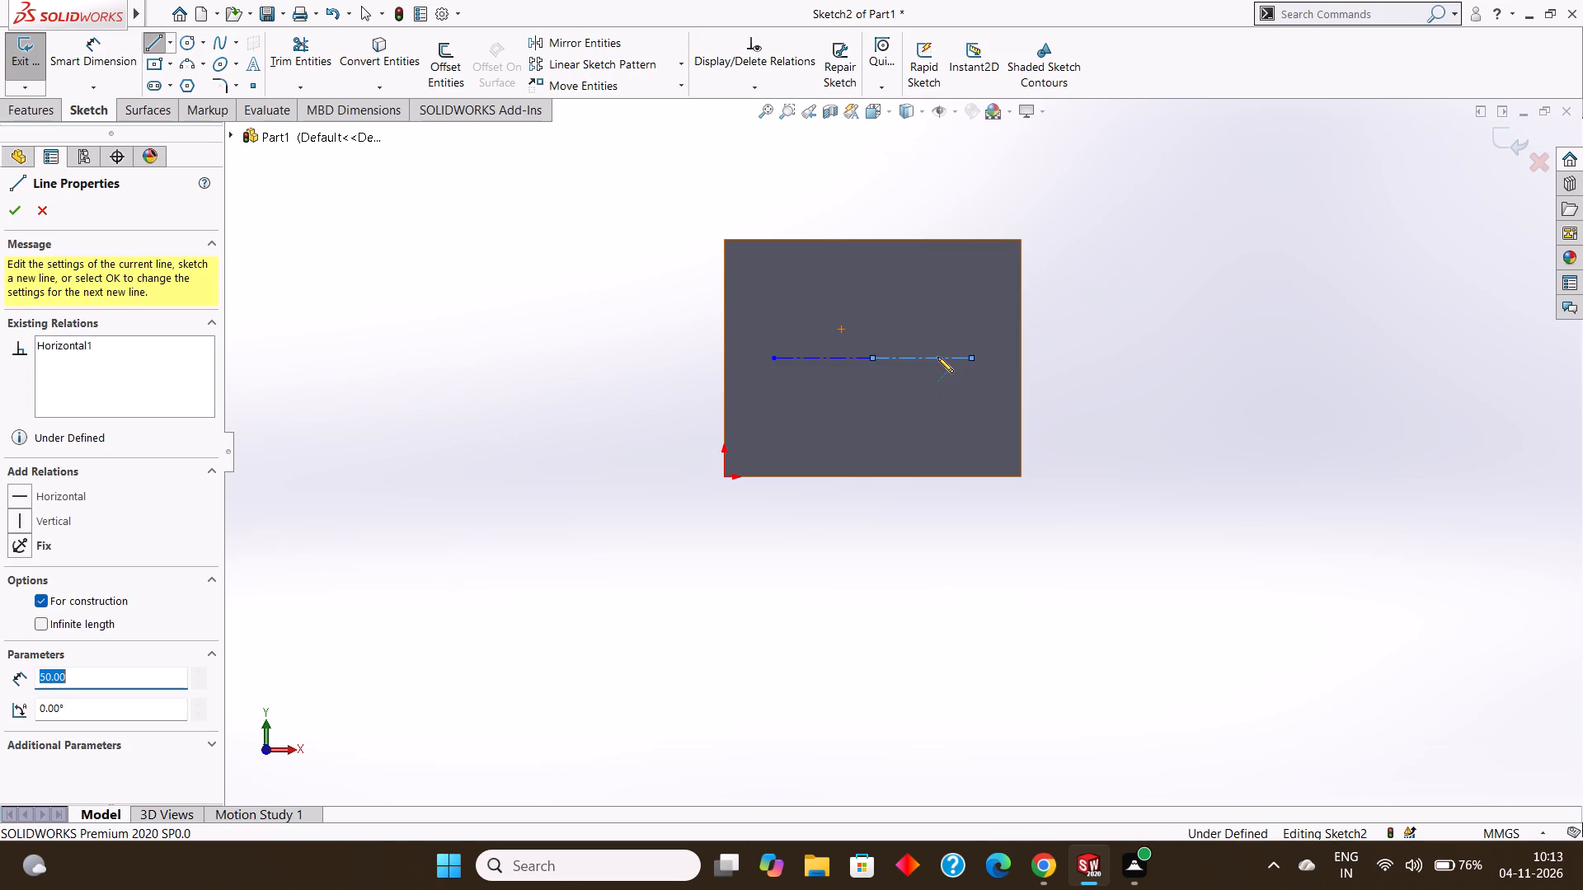
pyautogui.press('Escape')
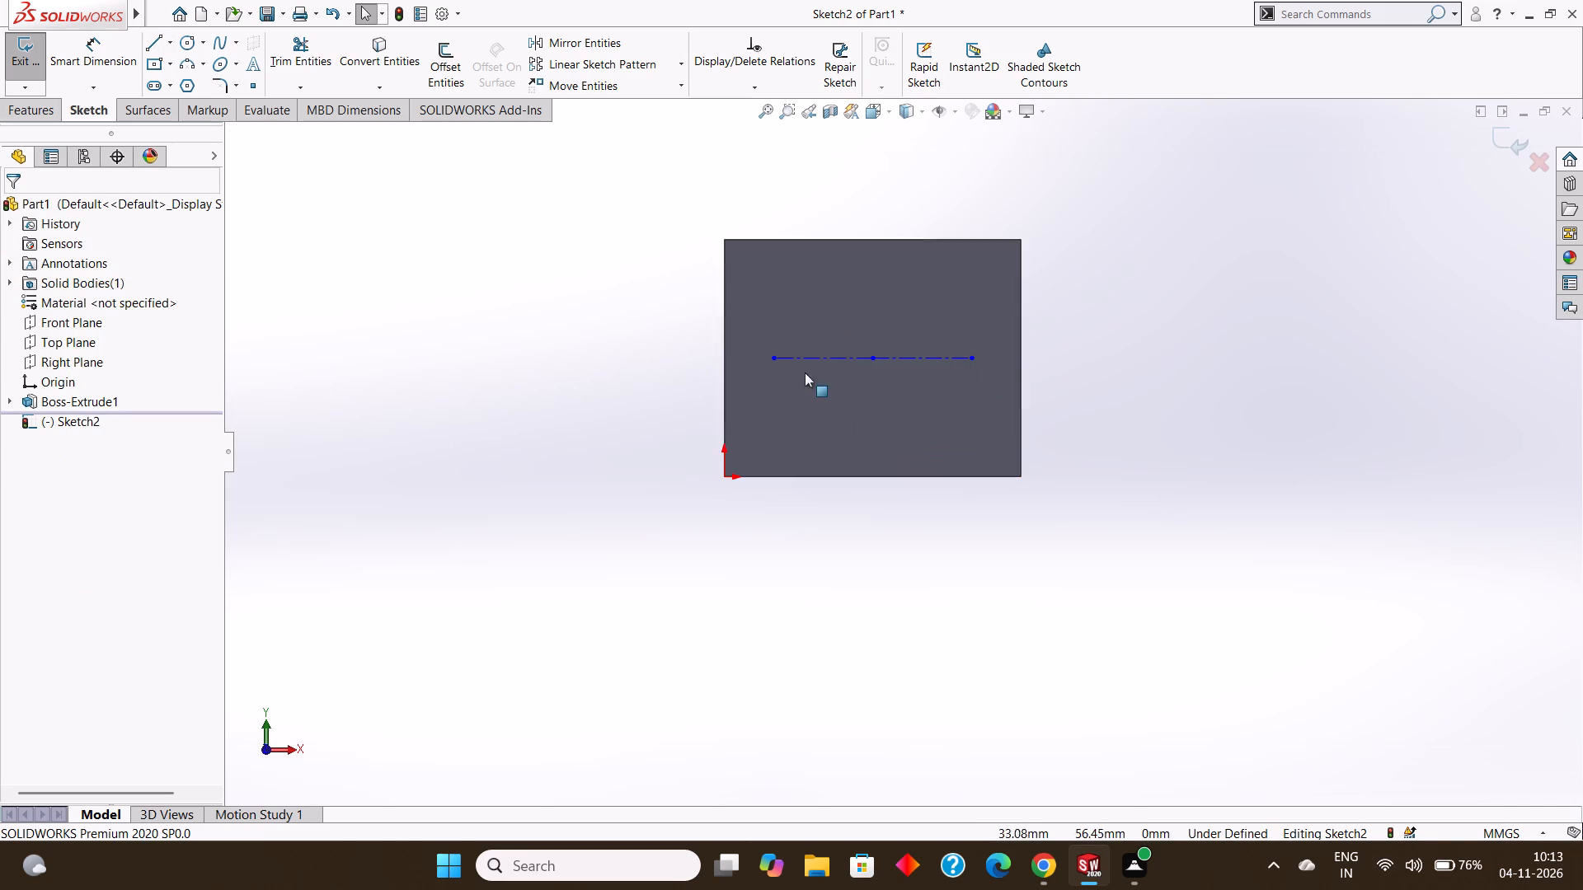
# Draw two vertical 35 mm centerlines, one upward and one downward, from the left end of the horizontal centerline.
pyautogui.click(169, 37)
pyautogui.click(193, 86)
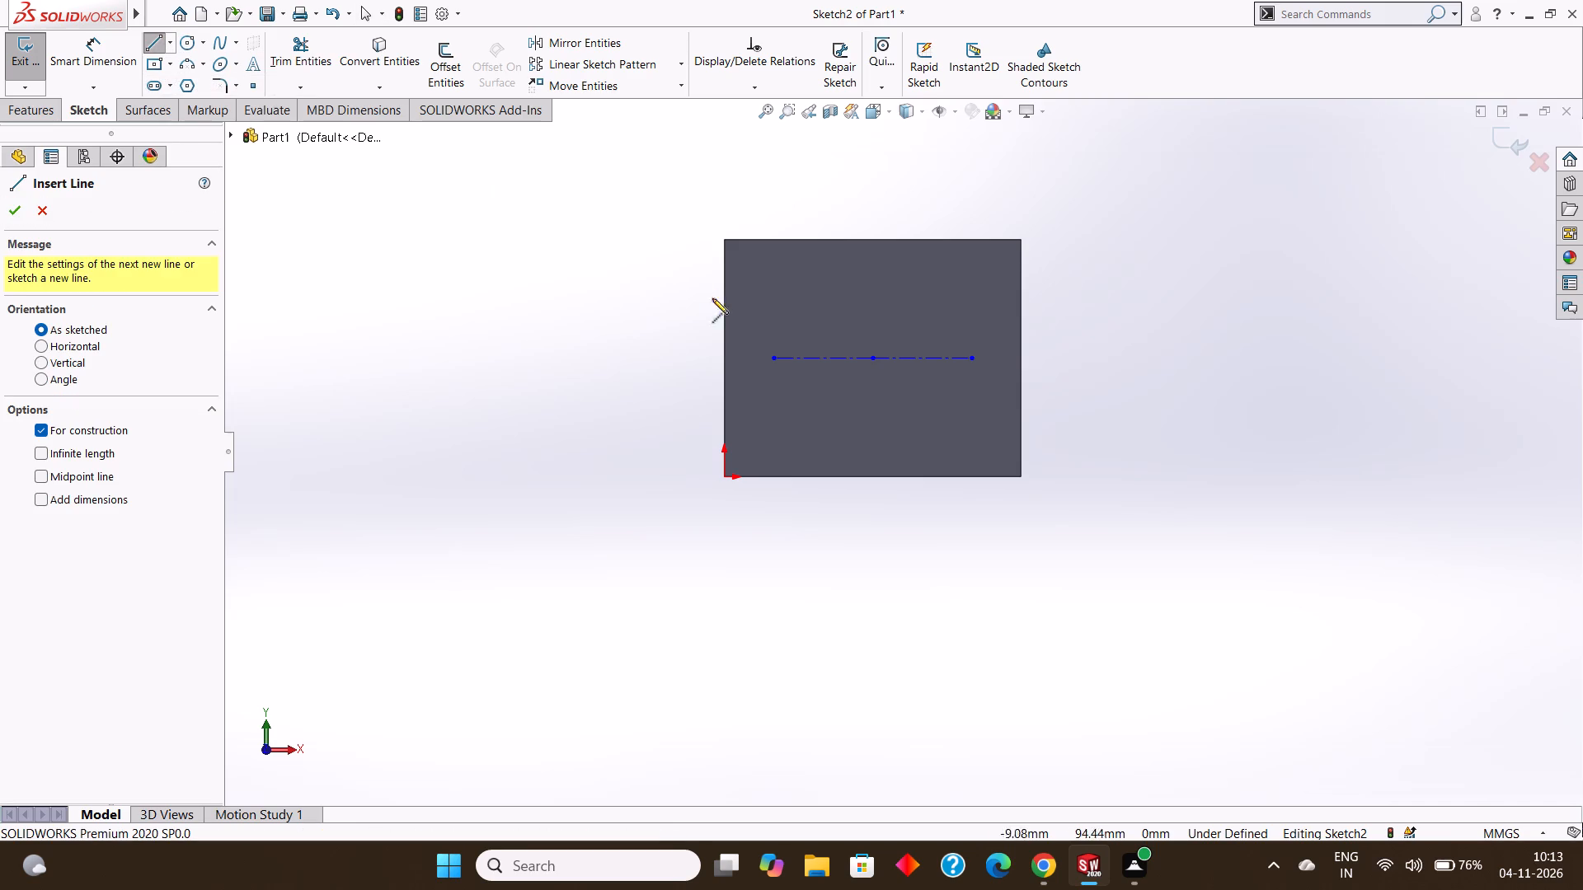
pyautogui.click(773, 358)
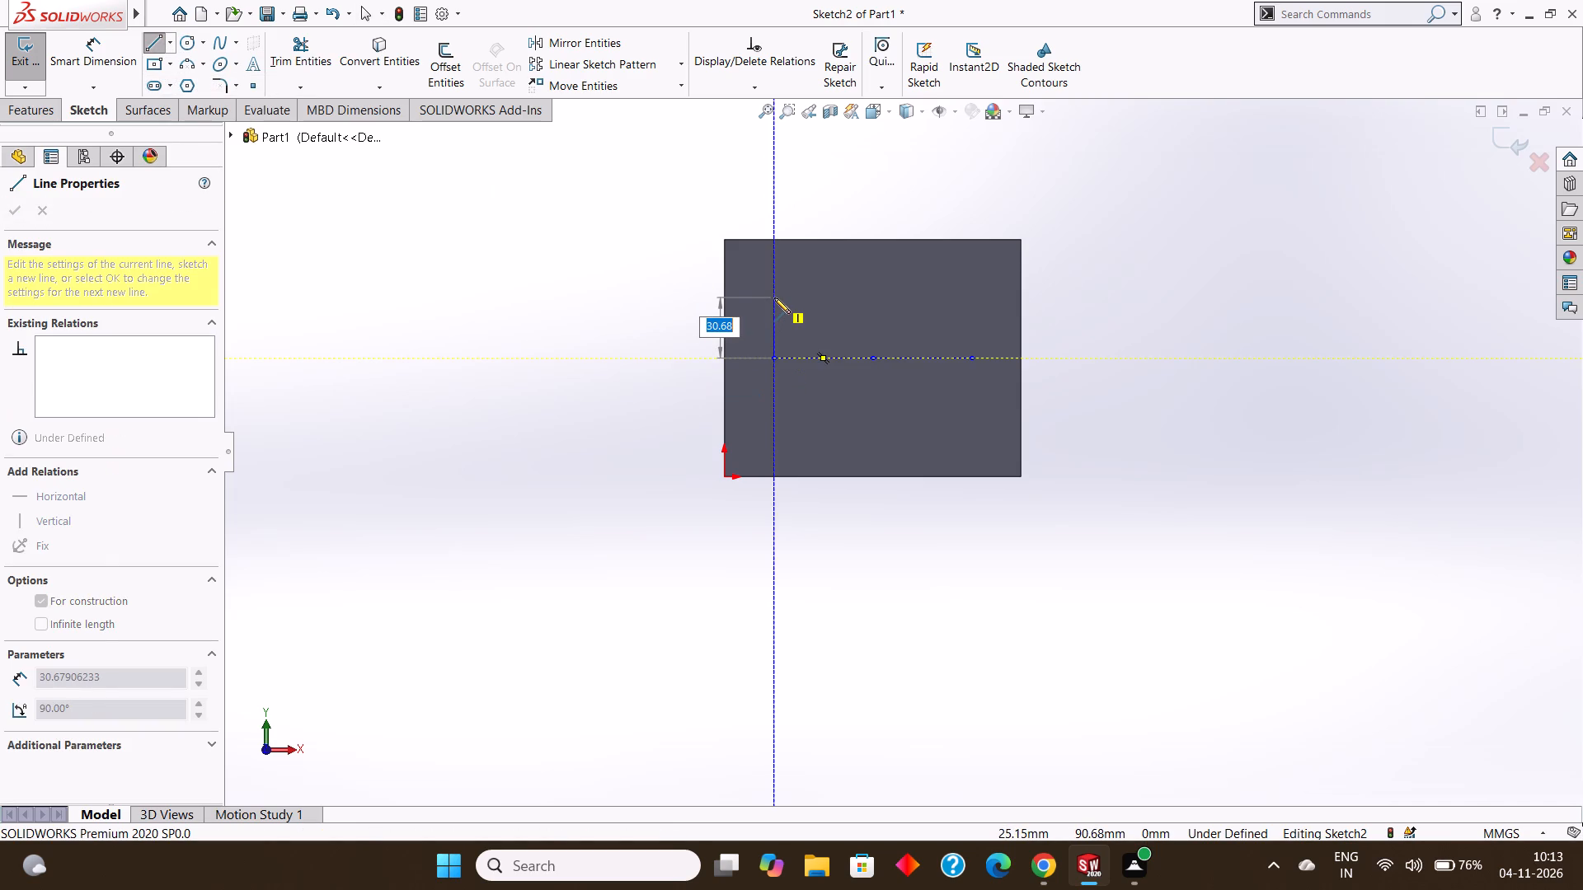
pyautogui.write('70/2')
pyautogui.press('Return')
pyautogui.press('Escape')
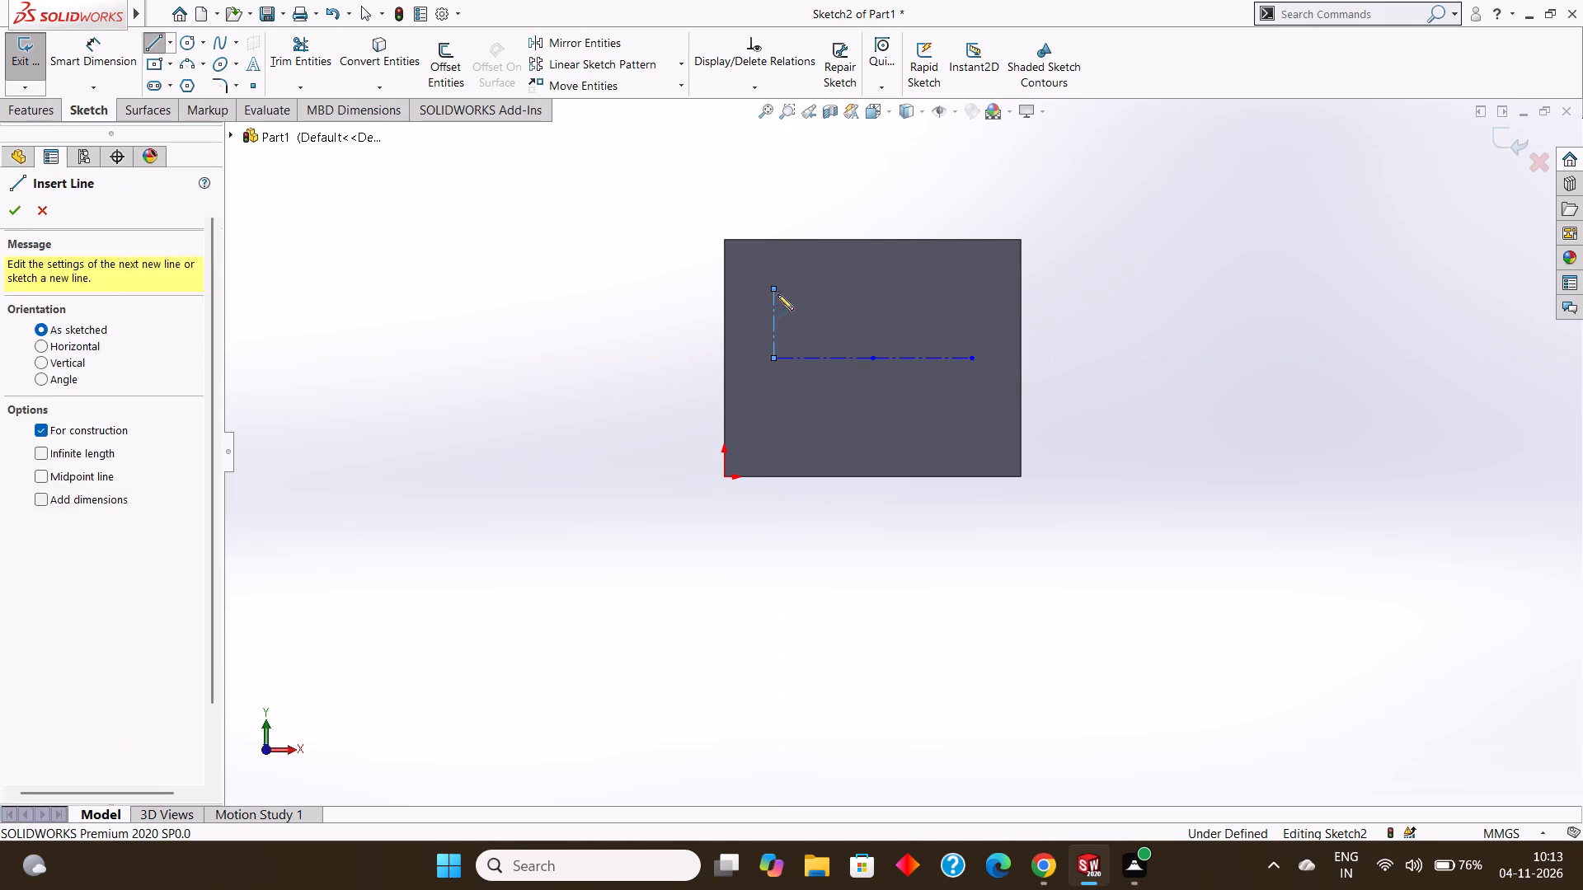
pyautogui.press('Return')
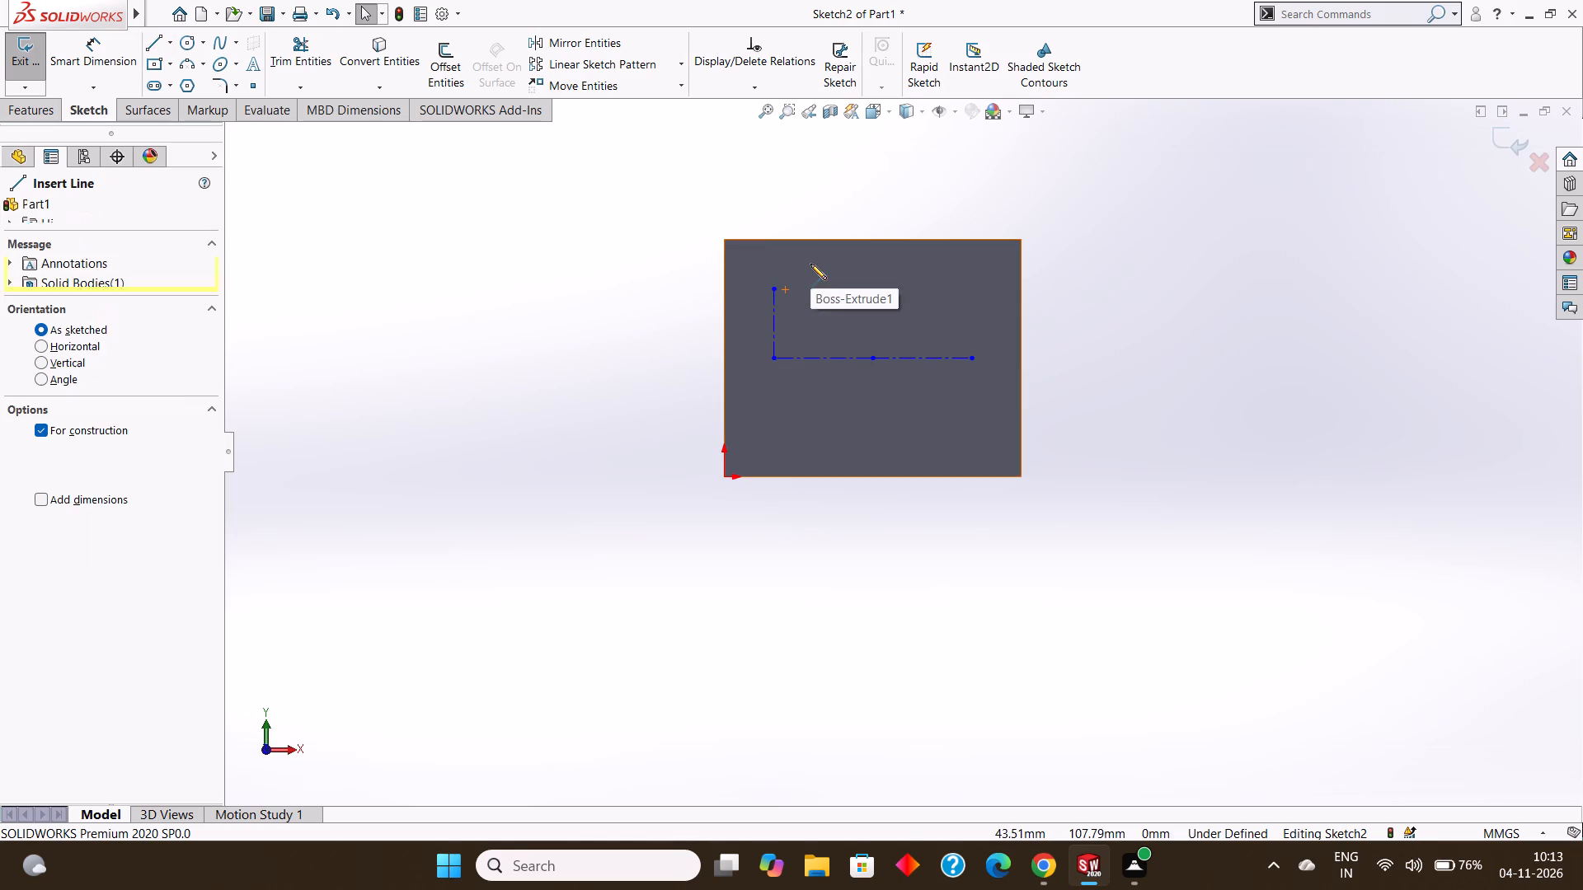
pyautogui.click(776, 358)
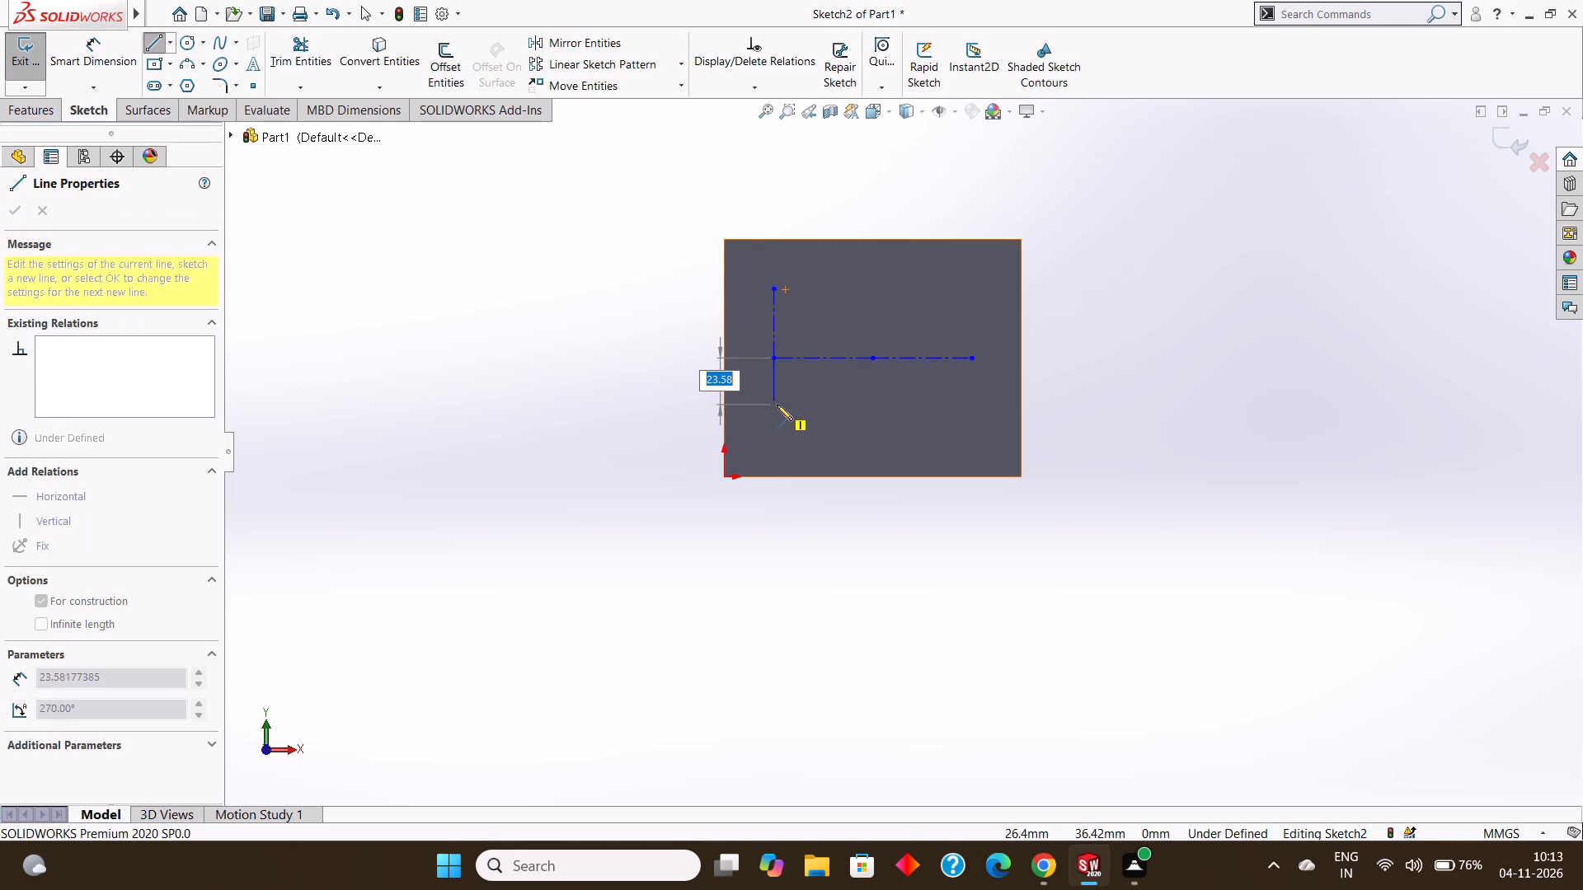
pyautogui.write('70/2')
pyautogui.press('Return')
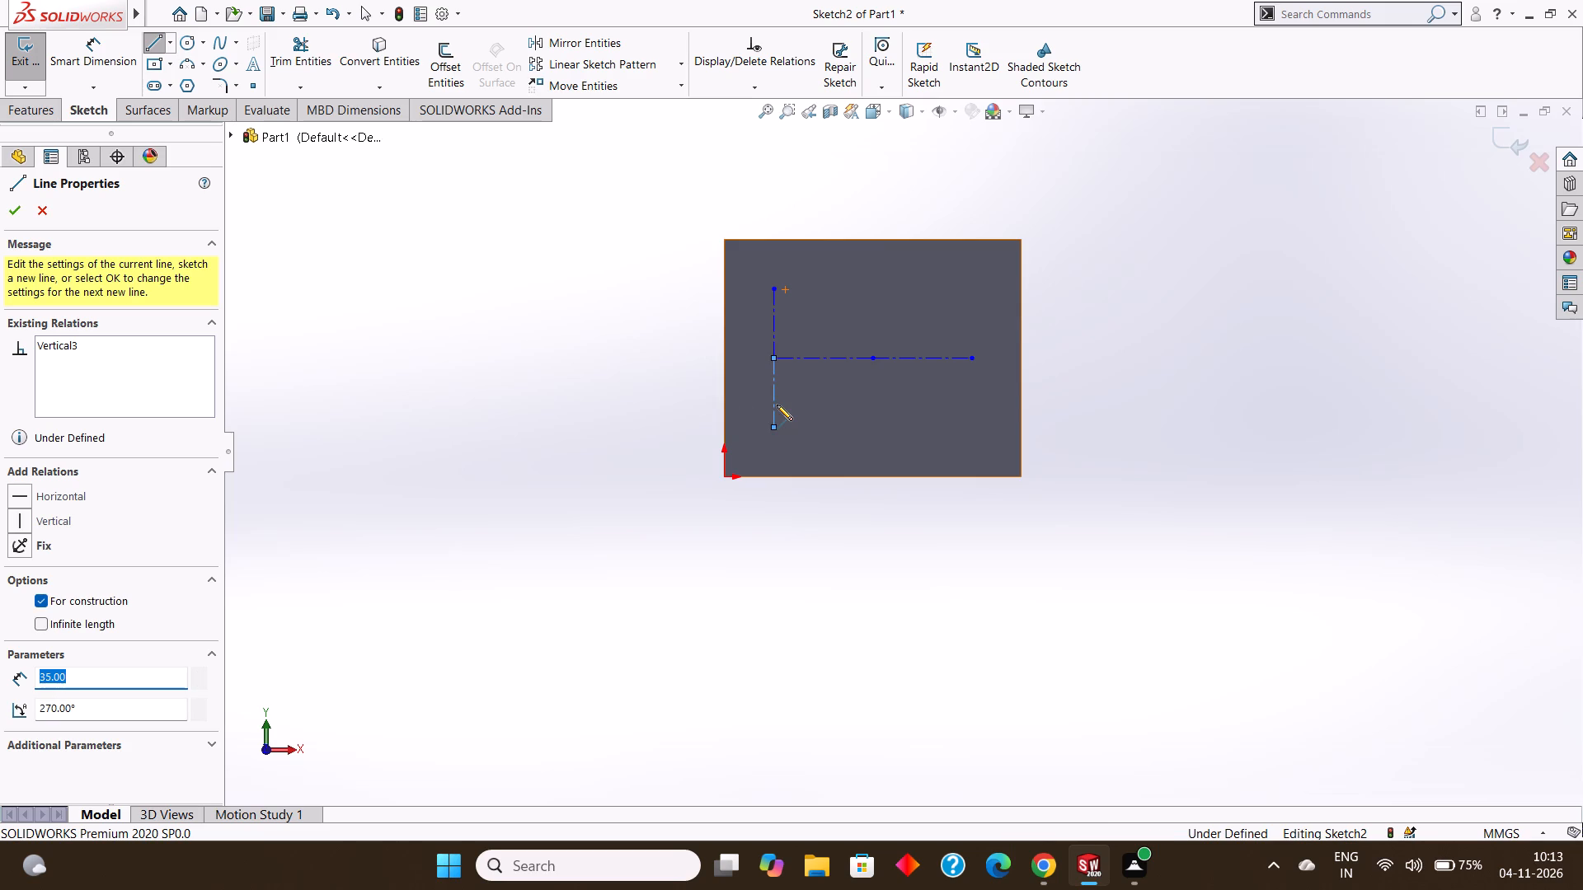
pyautogui.press('Escape')
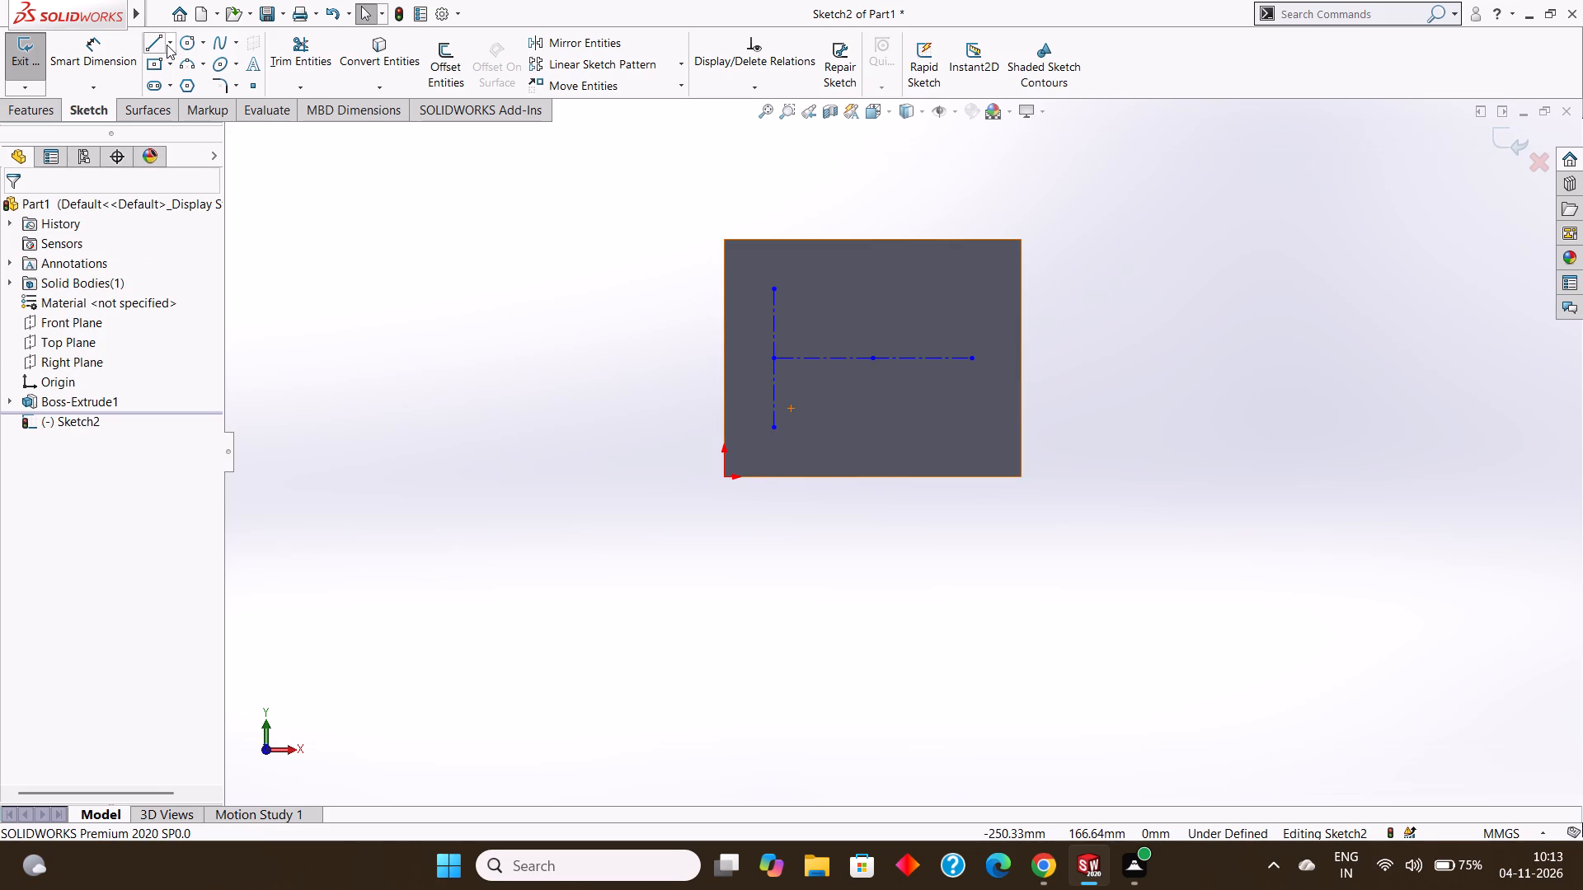
# Draw two vertical 35 mm centerlines, one upward and one downward, from the right end of the horizontal centerline.
pyautogui.click(167, 44)
pyautogui.click(188, 82)
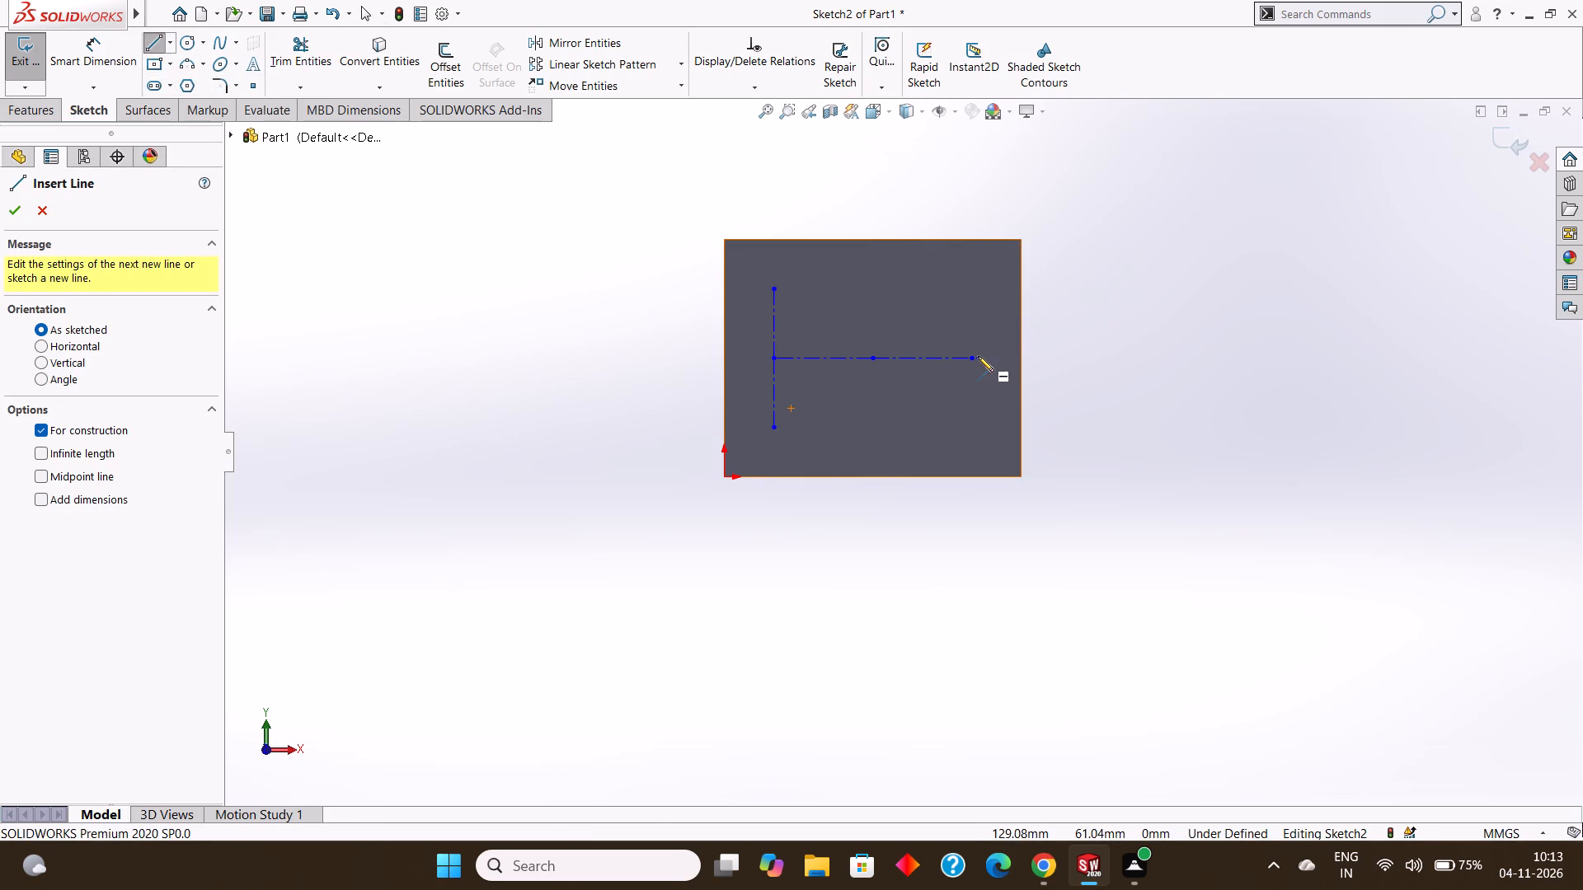
pyautogui.click(975, 358)
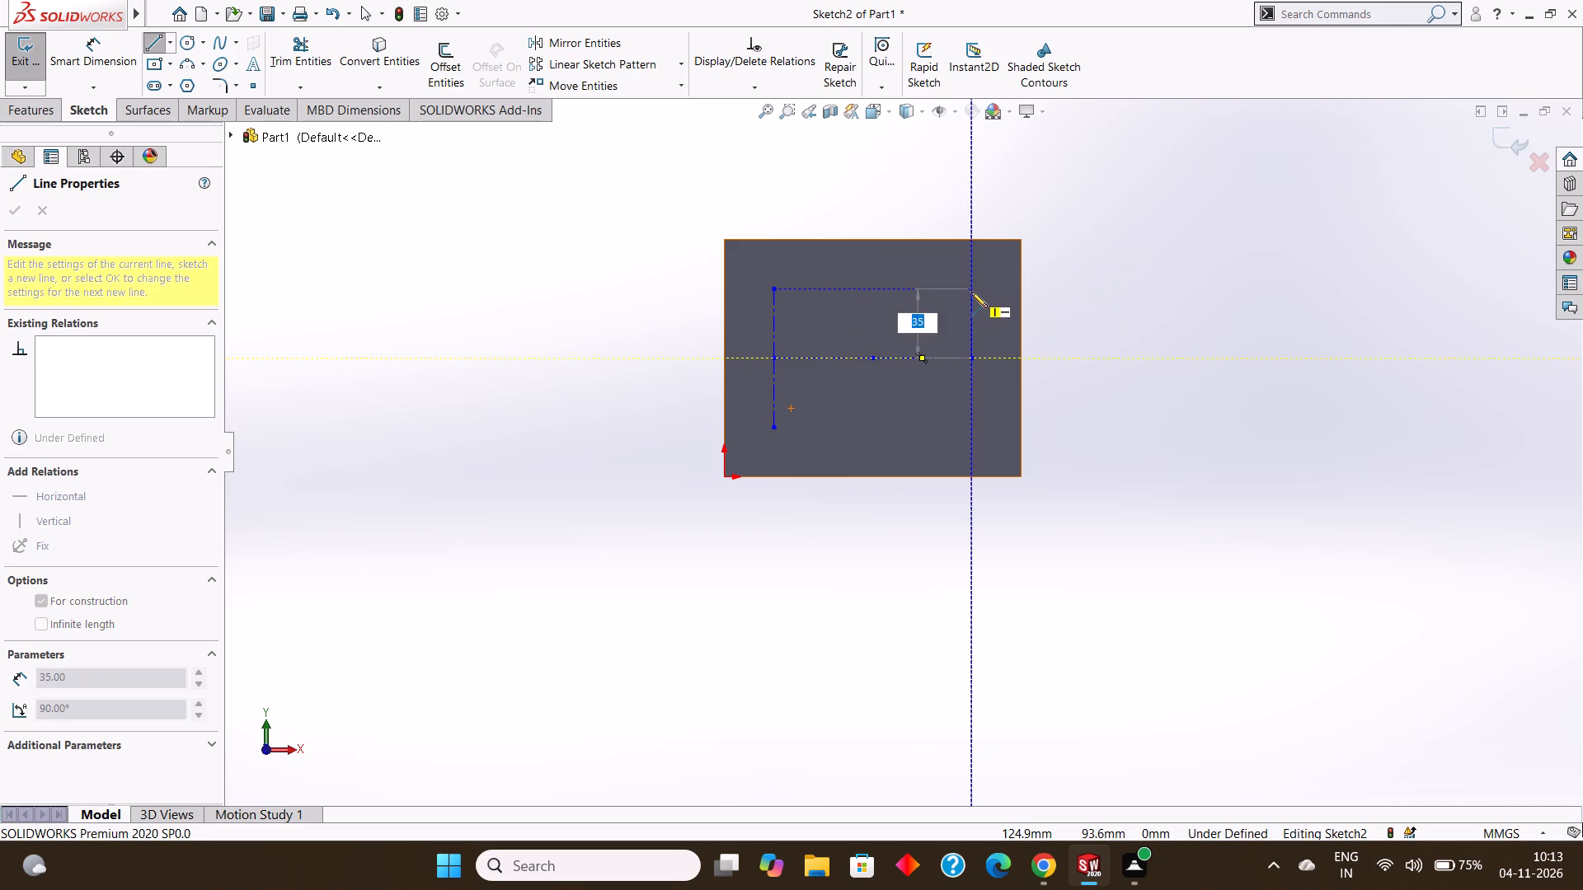
pyautogui.write('35')
pyautogui.press('Return')
pyautogui.press('Escape')
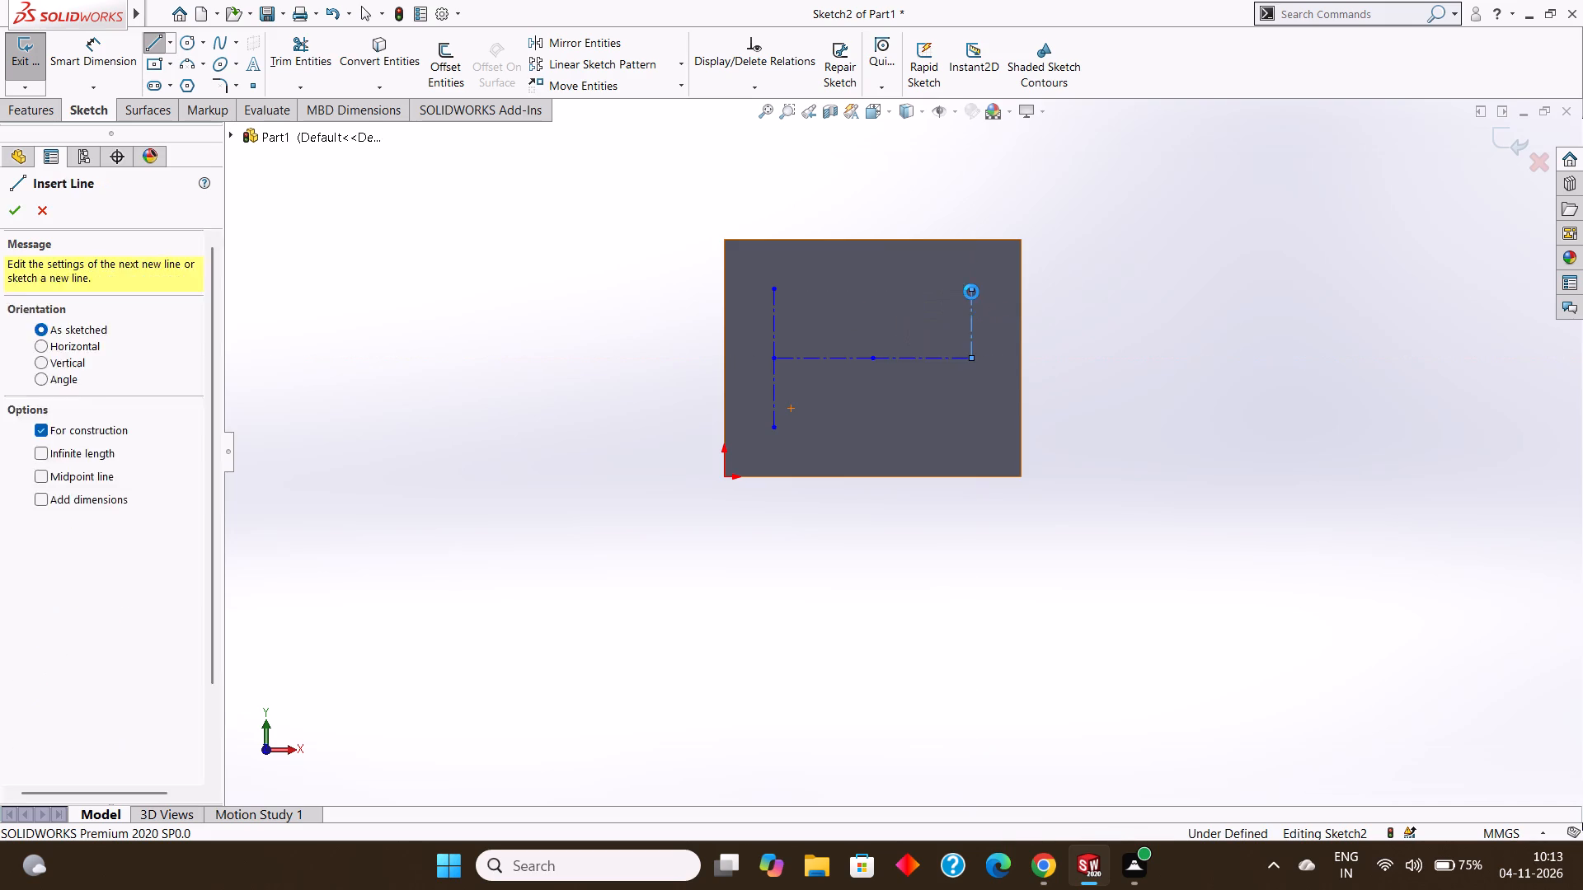
pyautogui.press('Return')
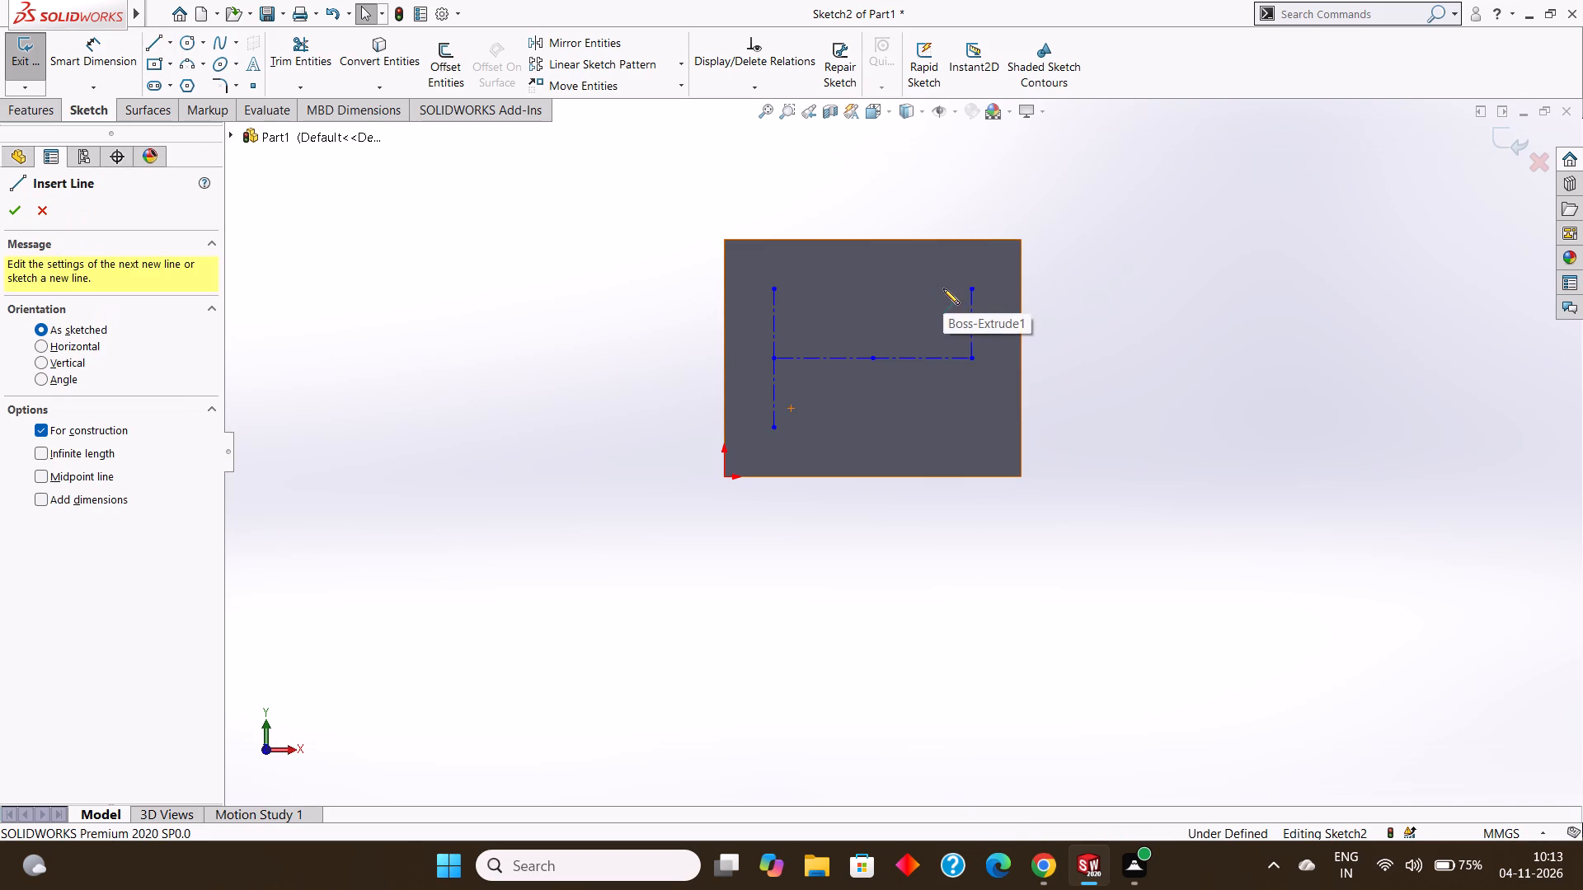
pyautogui.click(971, 360)
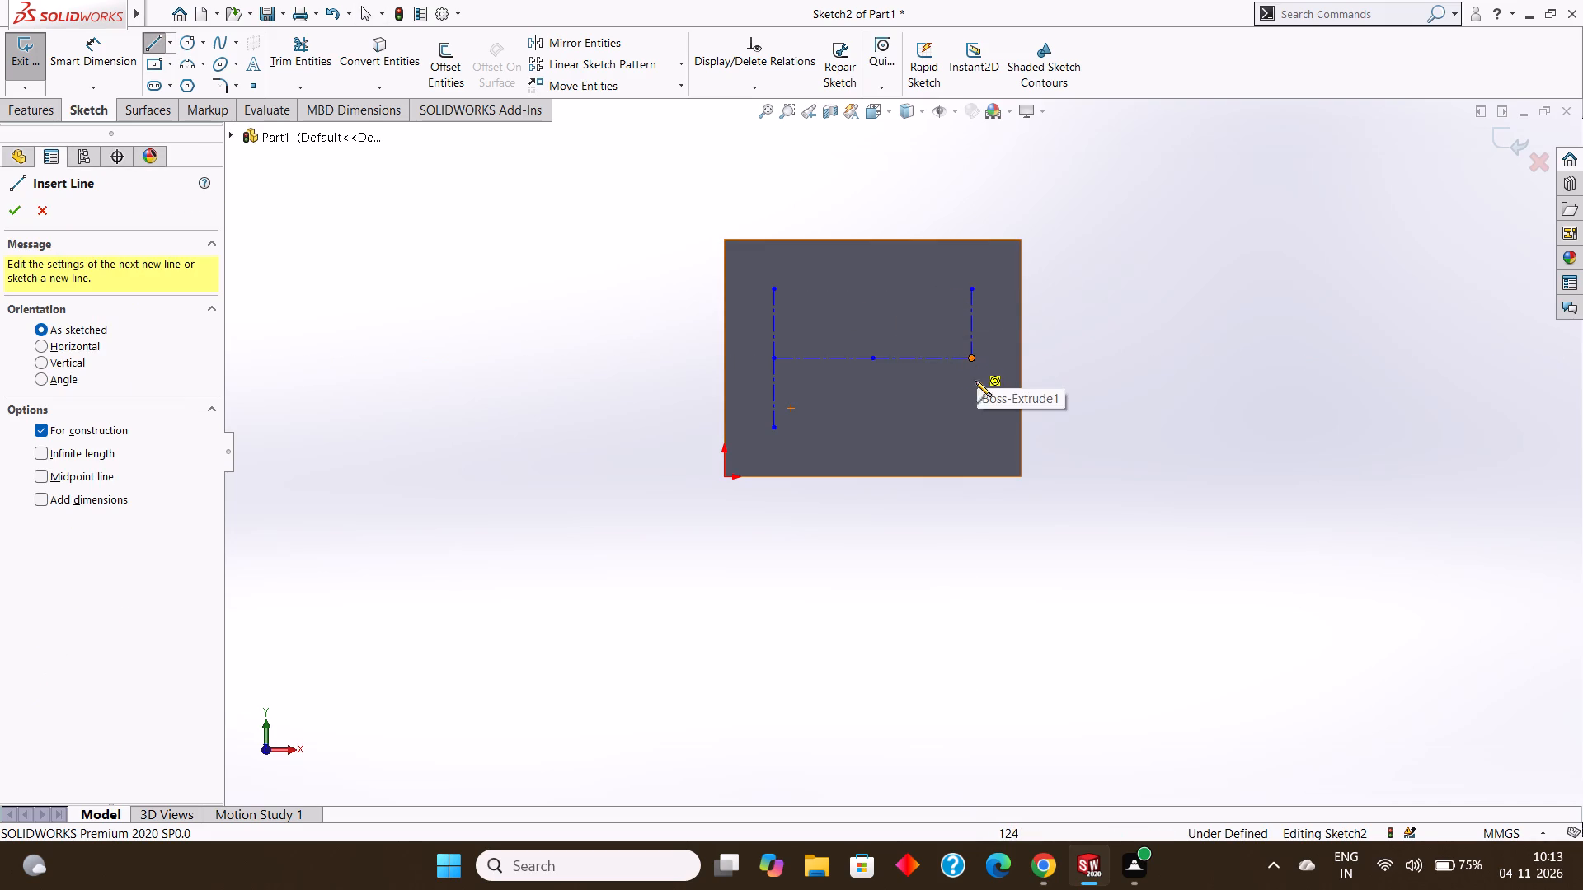
pyautogui.press('BackSpace')
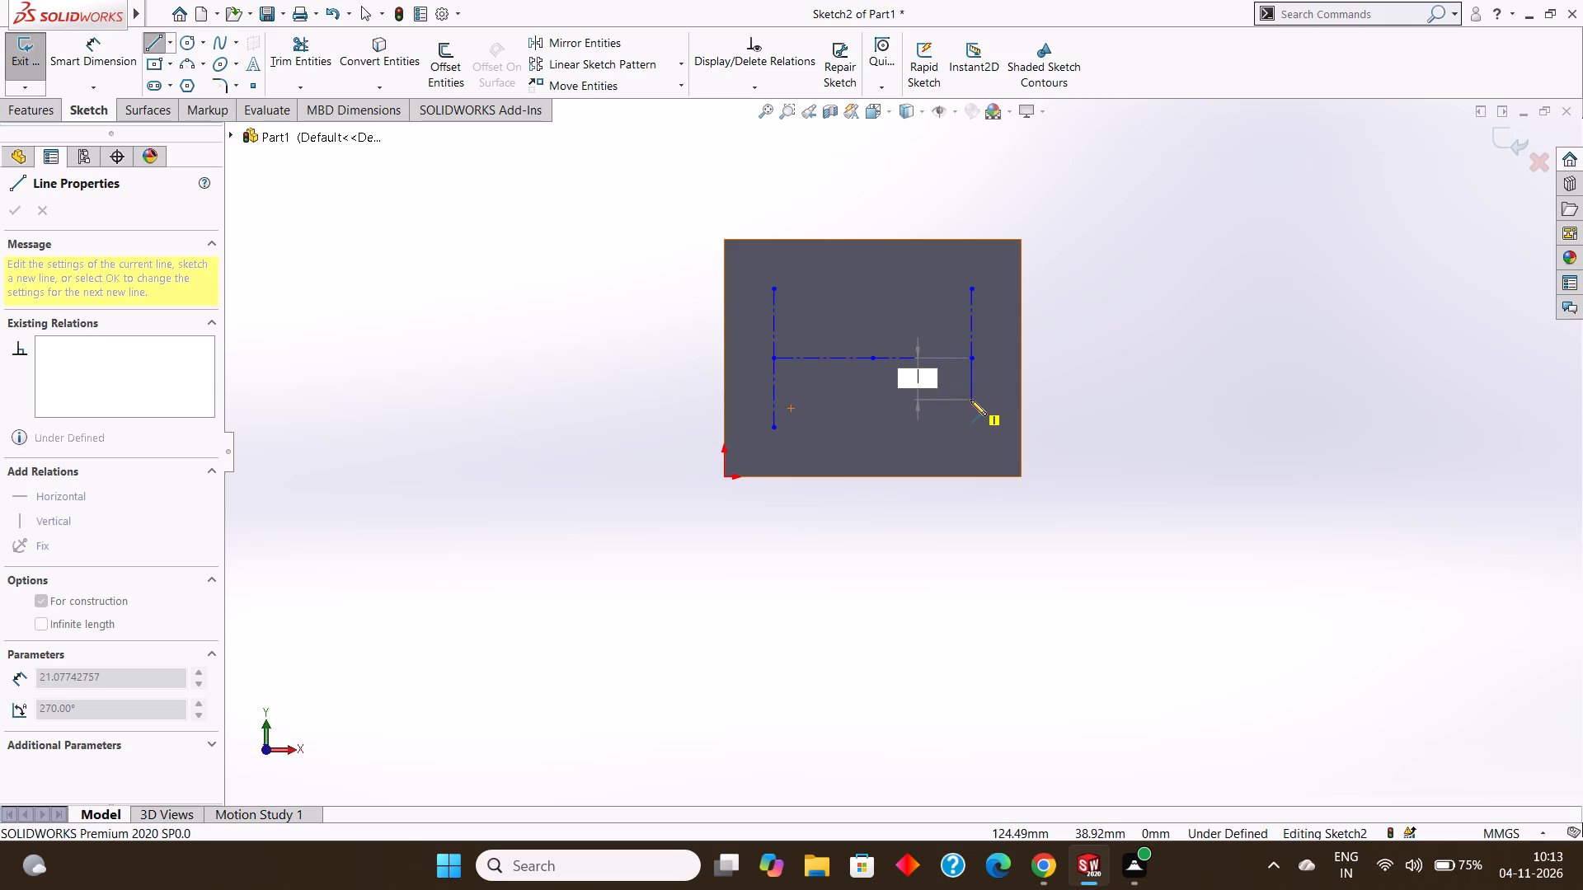
pyautogui.write('35')
pyautogui.press('Return')
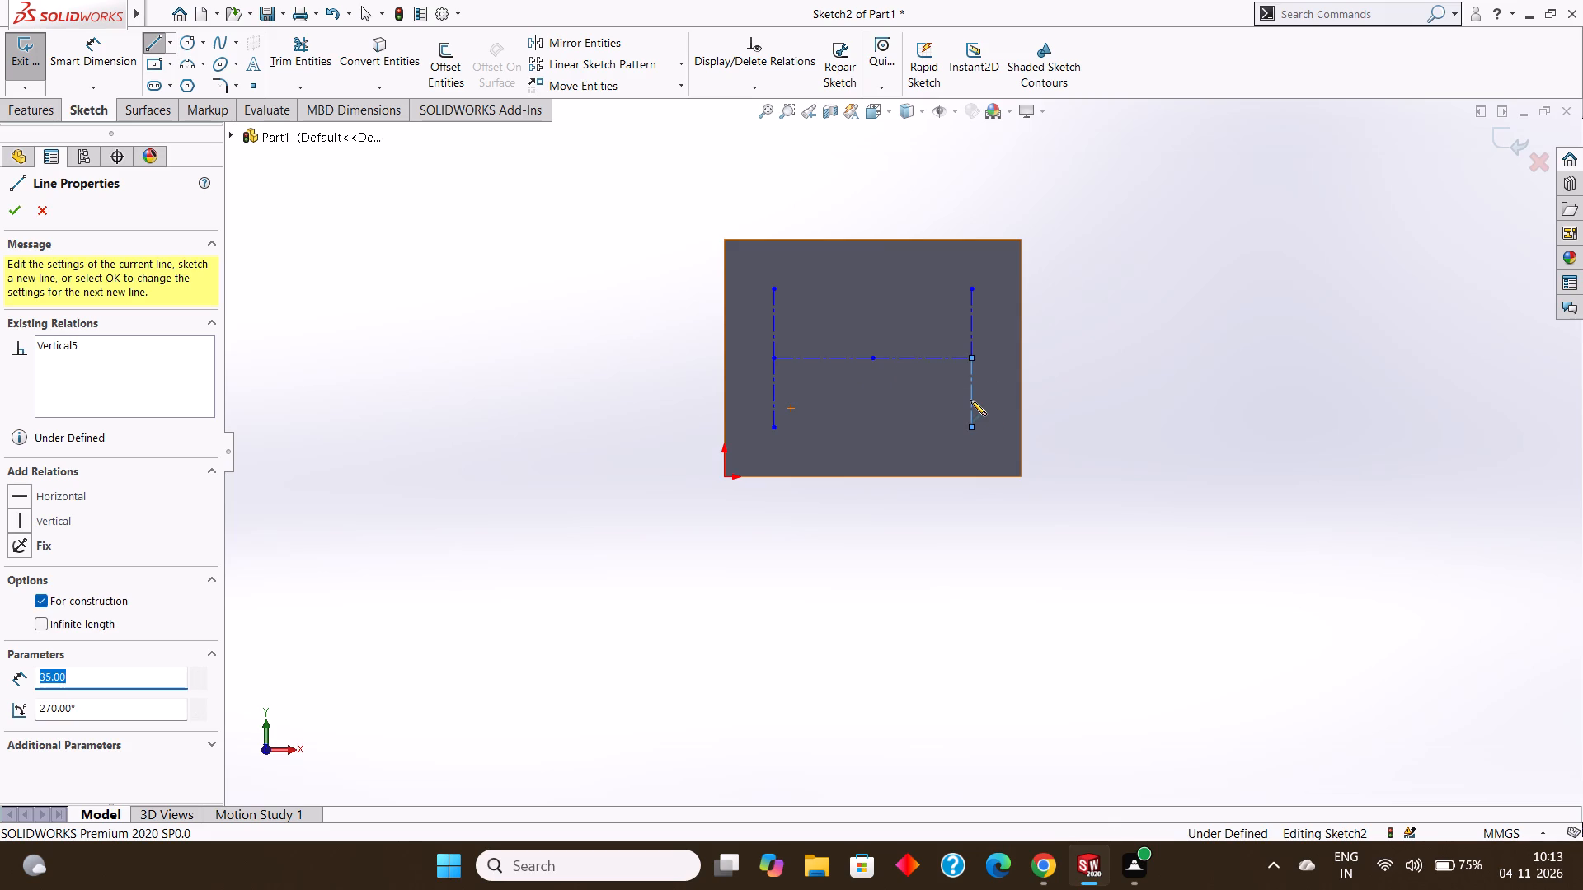
# Dimension the centerline layout with 100 mm between the vertical centerlines and 70 mm between the ends of the left vertical centerline.
pyautogui.press('Escape')
pyautogui.click(109, 59)
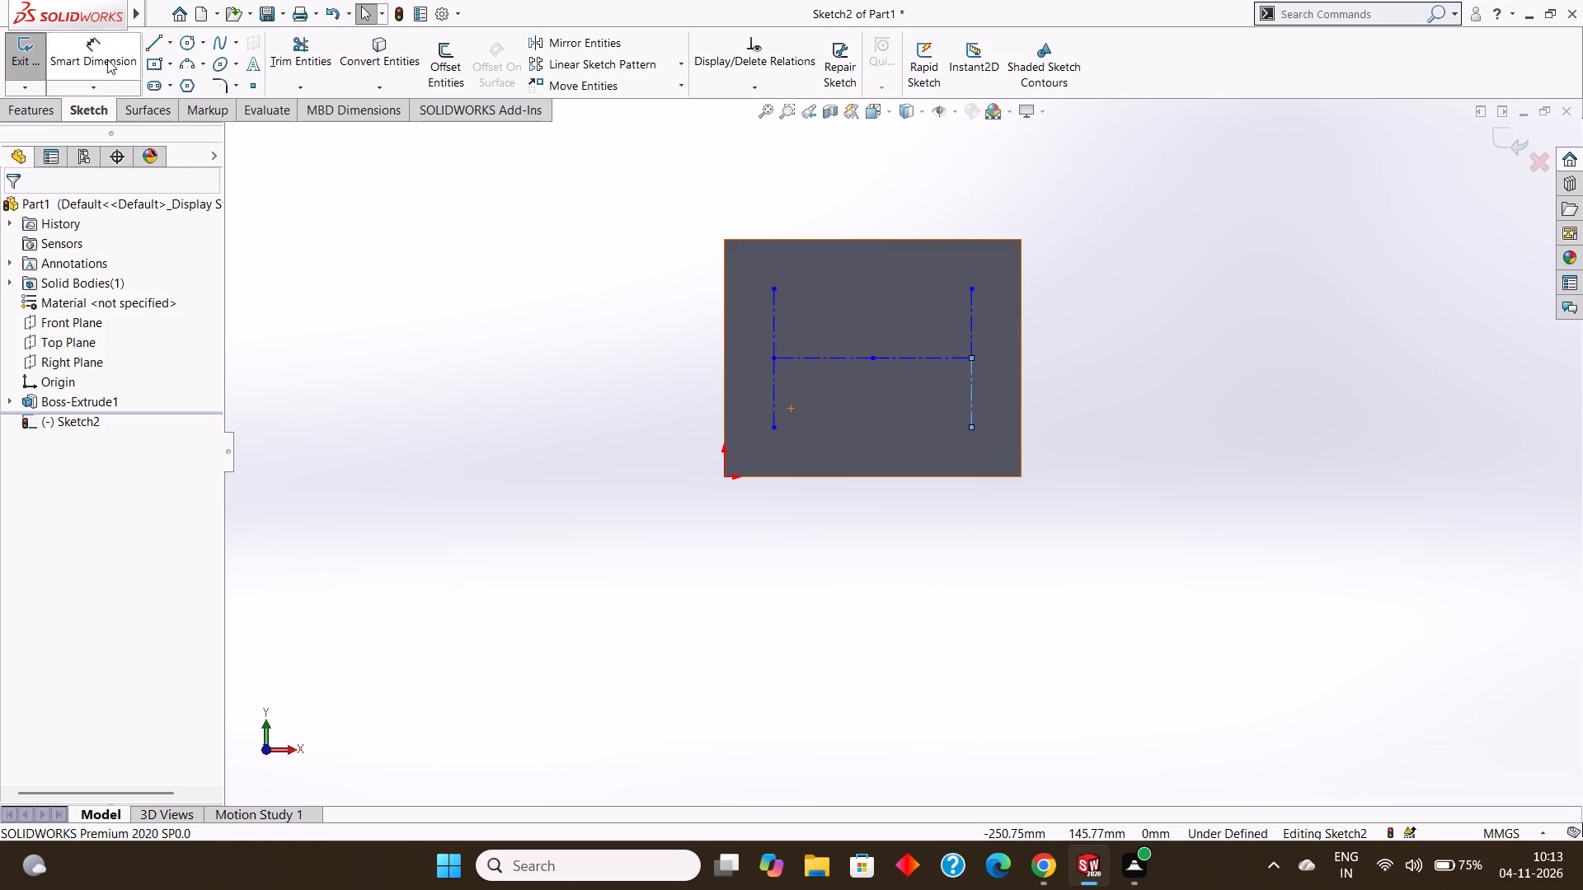
pyautogui.click(775, 354)
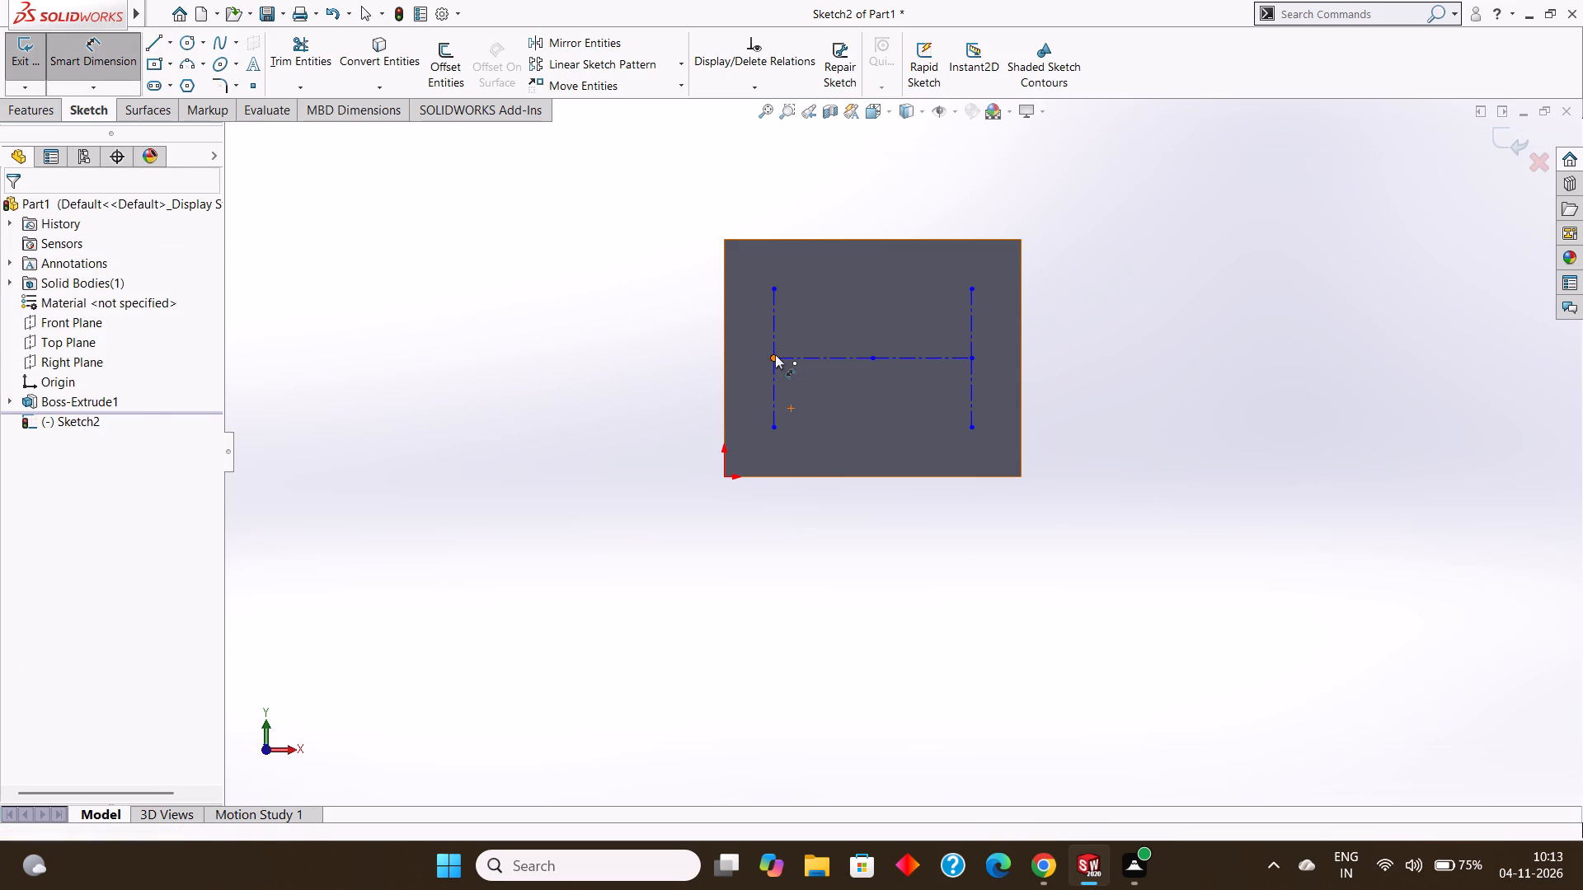
pyautogui.click(971, 359)
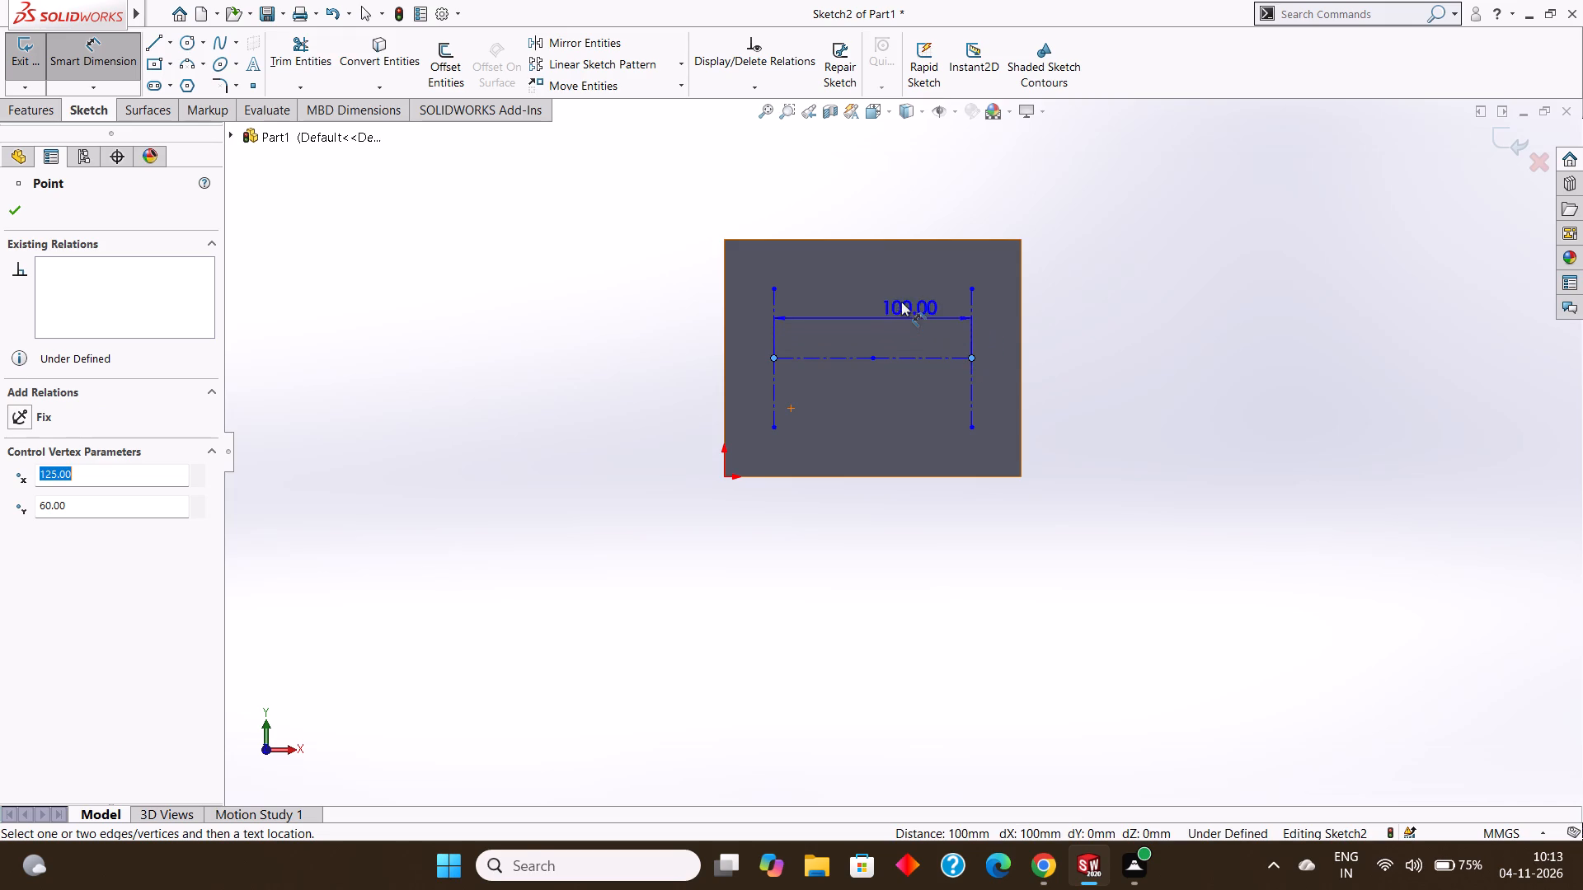
pyautogui.click(893, 277)
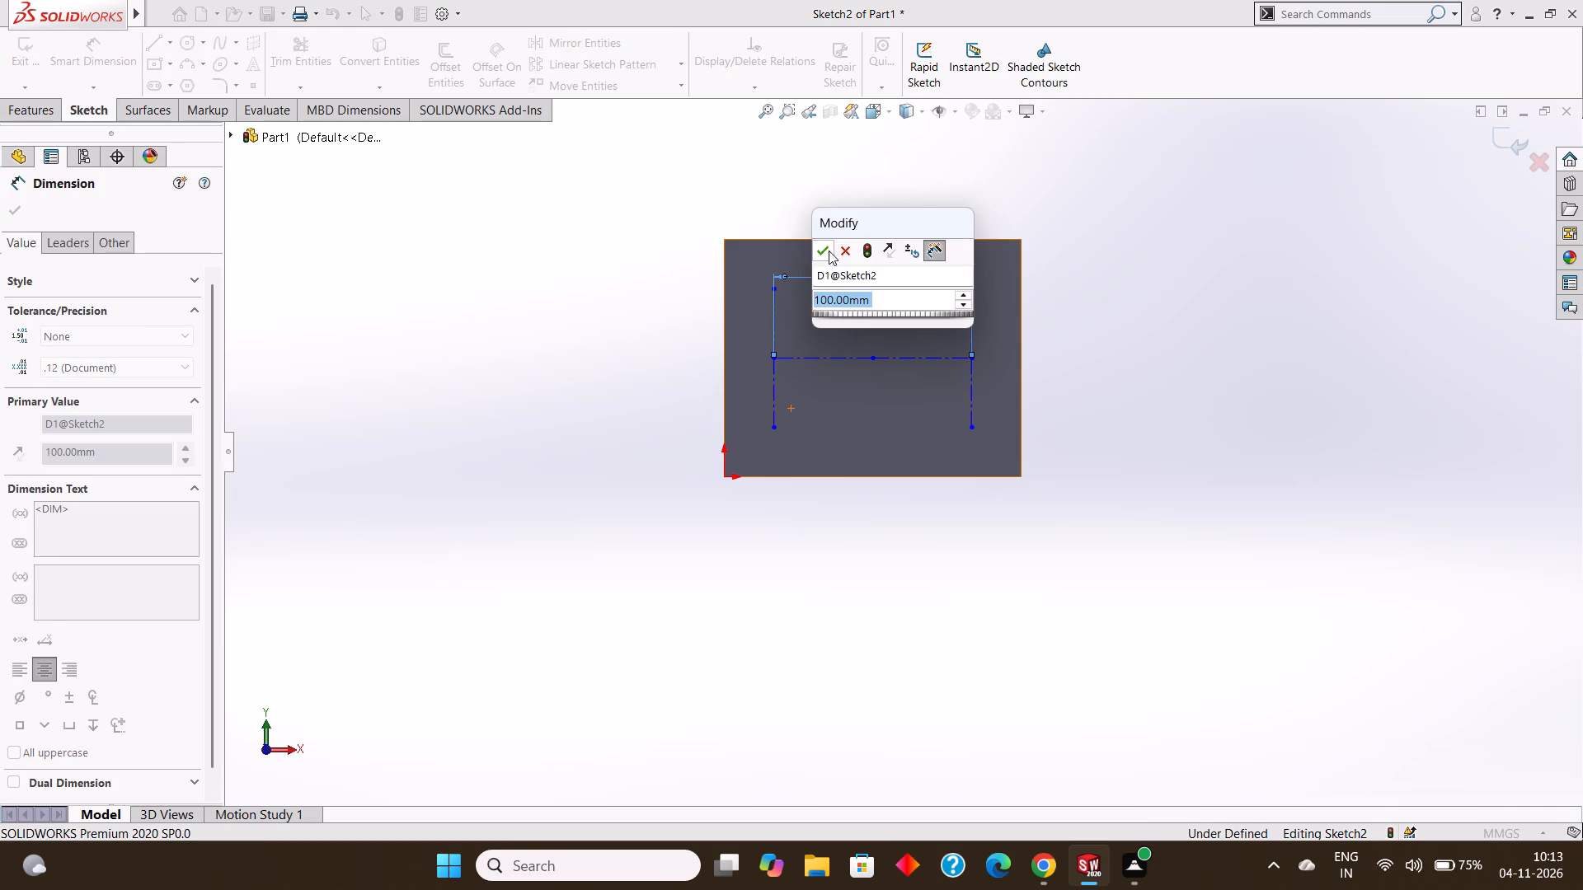
pyautogui.click(819, 251)
pyautogui.click(776, 288)
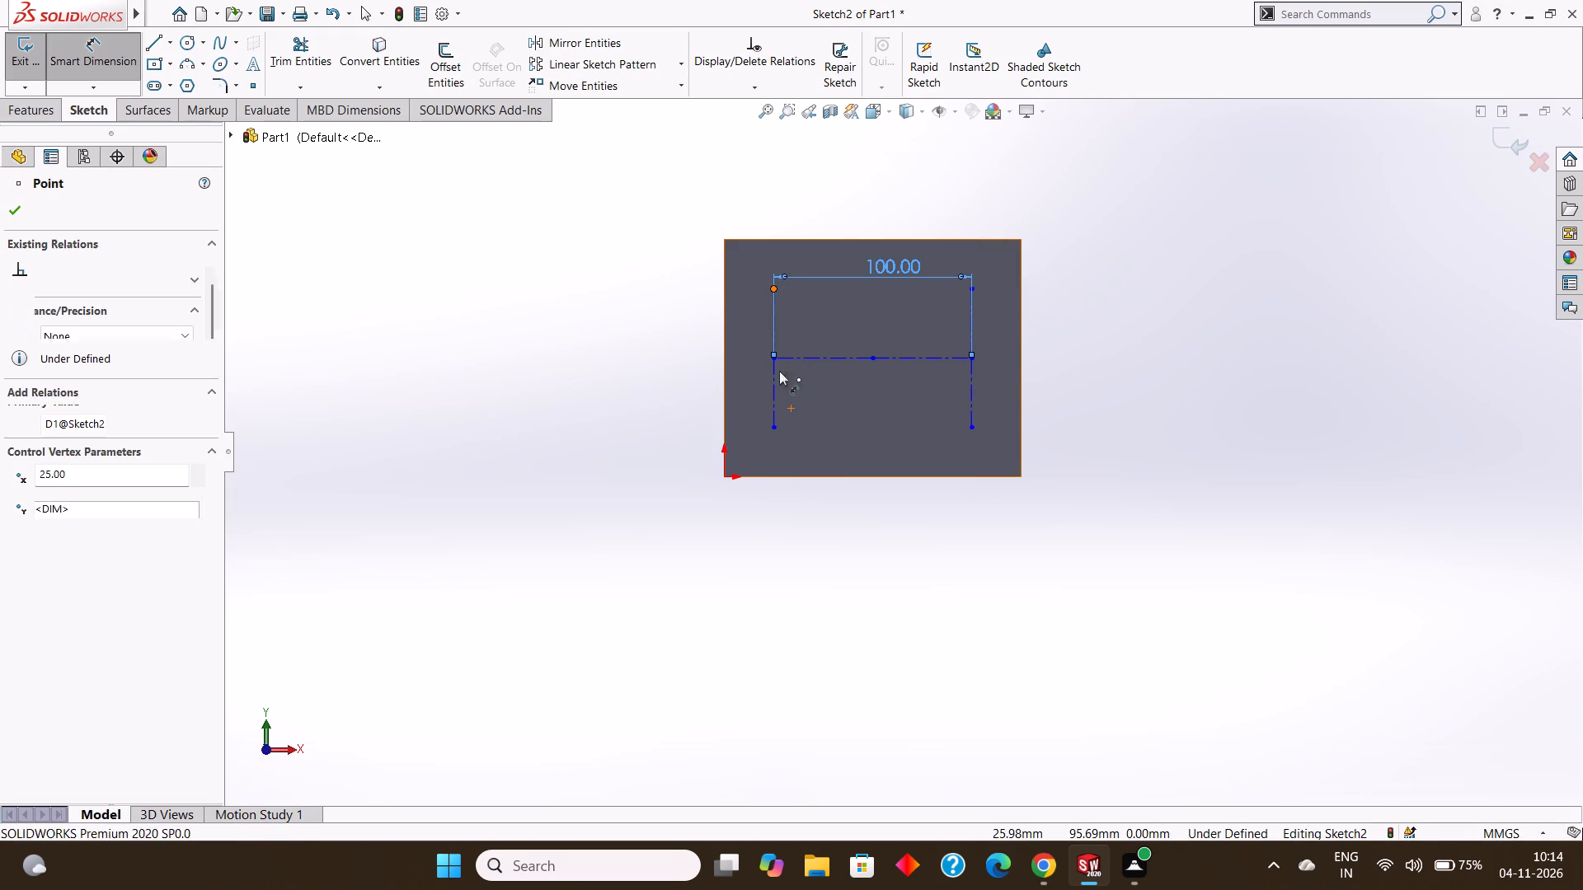
pyautogui.click(772, 425)
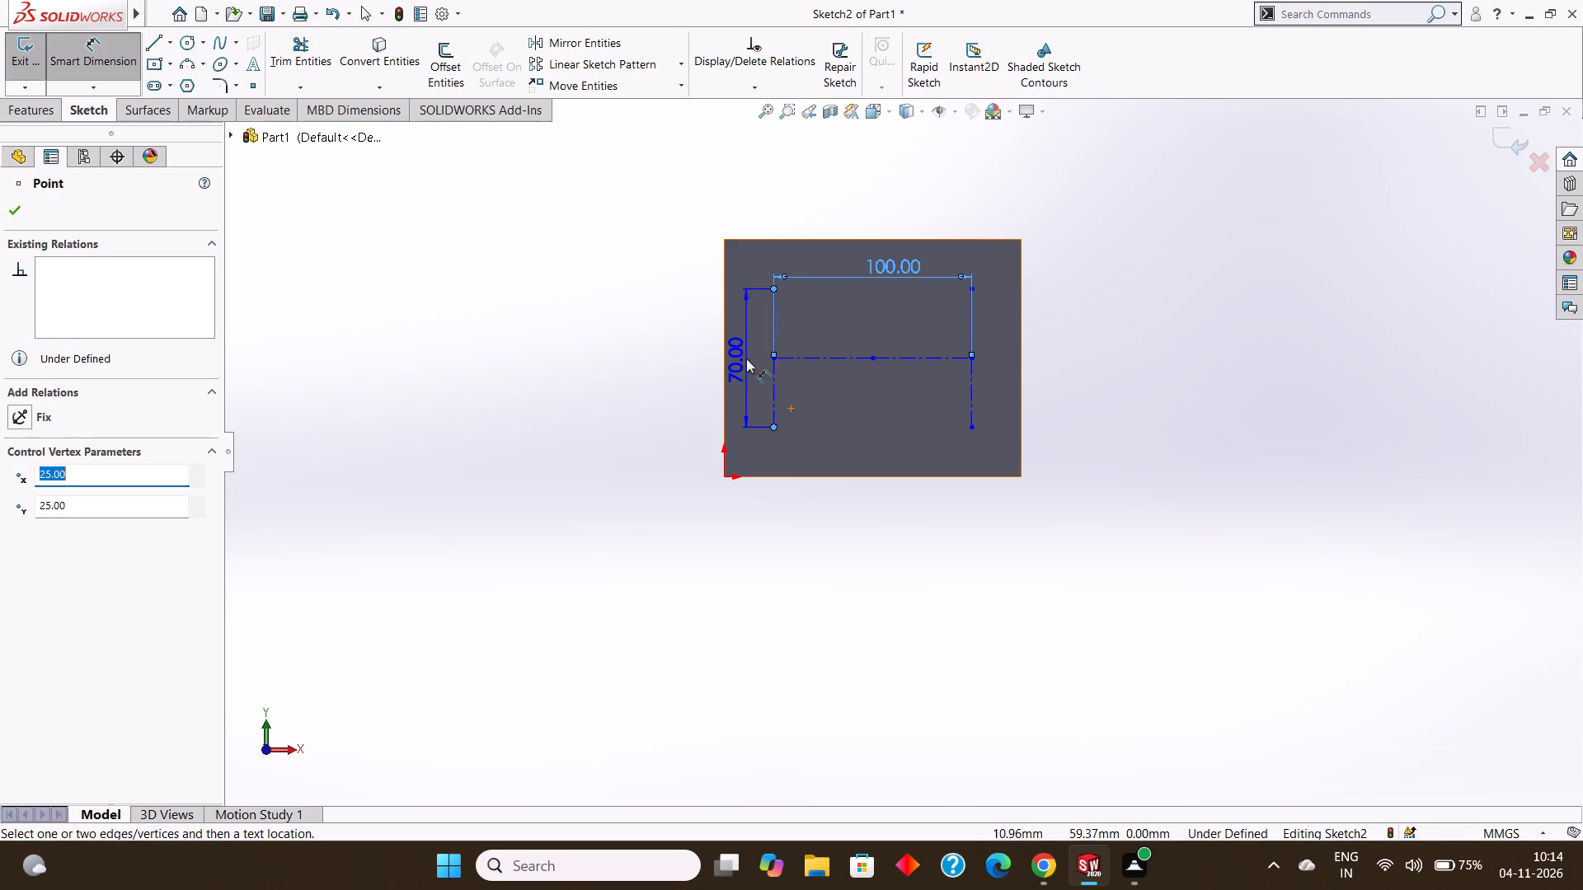
pyautogui.click(746, 358)
pyautogui.click(677, 333)
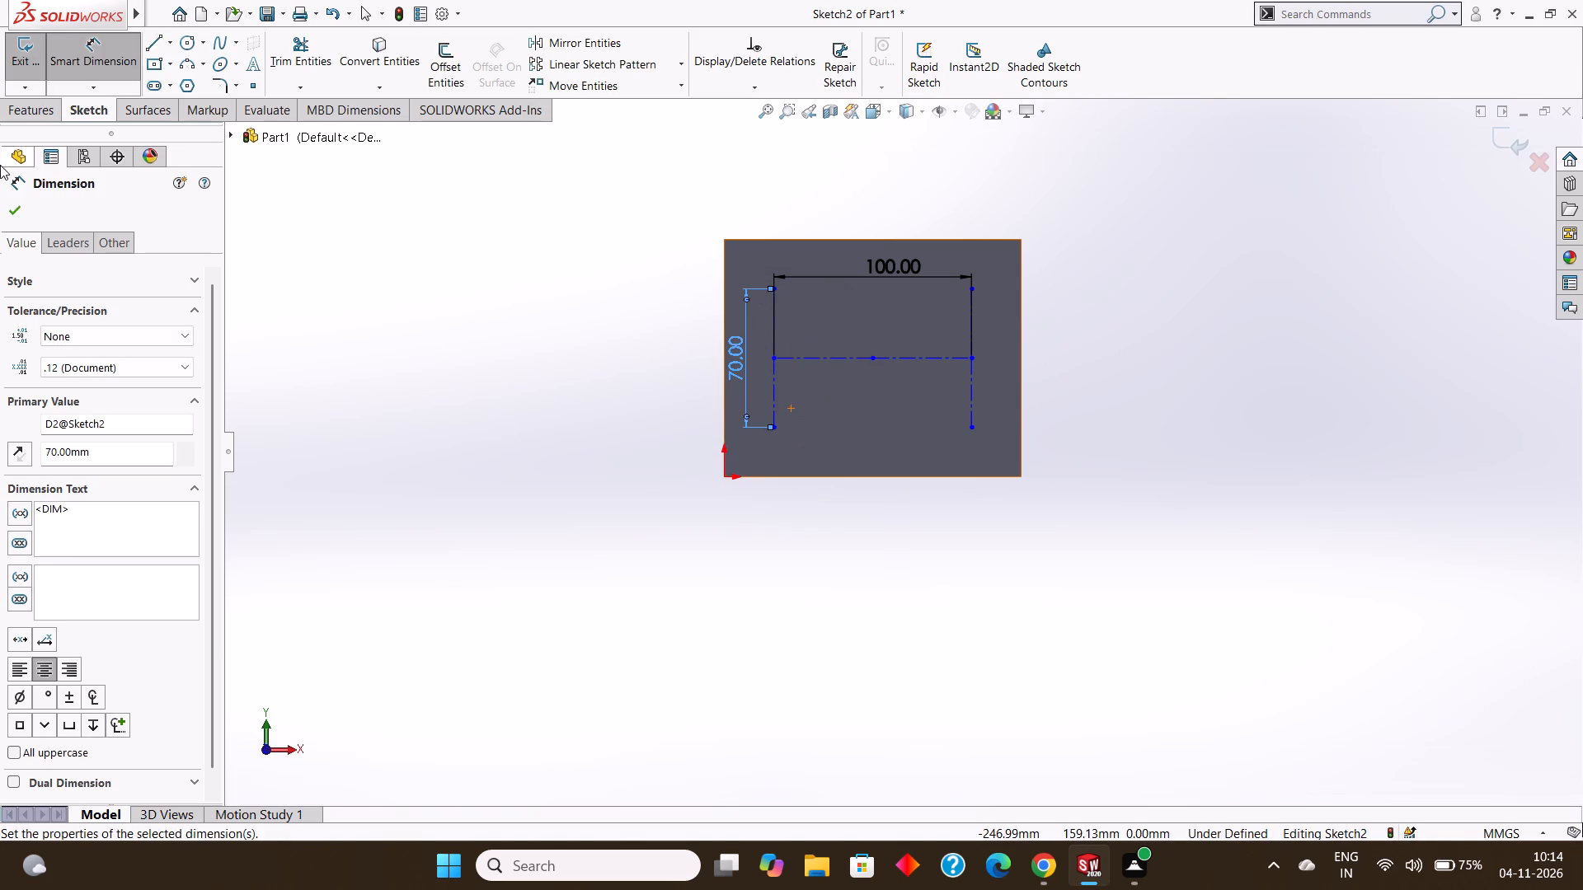
pyautogui.click(18, 213)
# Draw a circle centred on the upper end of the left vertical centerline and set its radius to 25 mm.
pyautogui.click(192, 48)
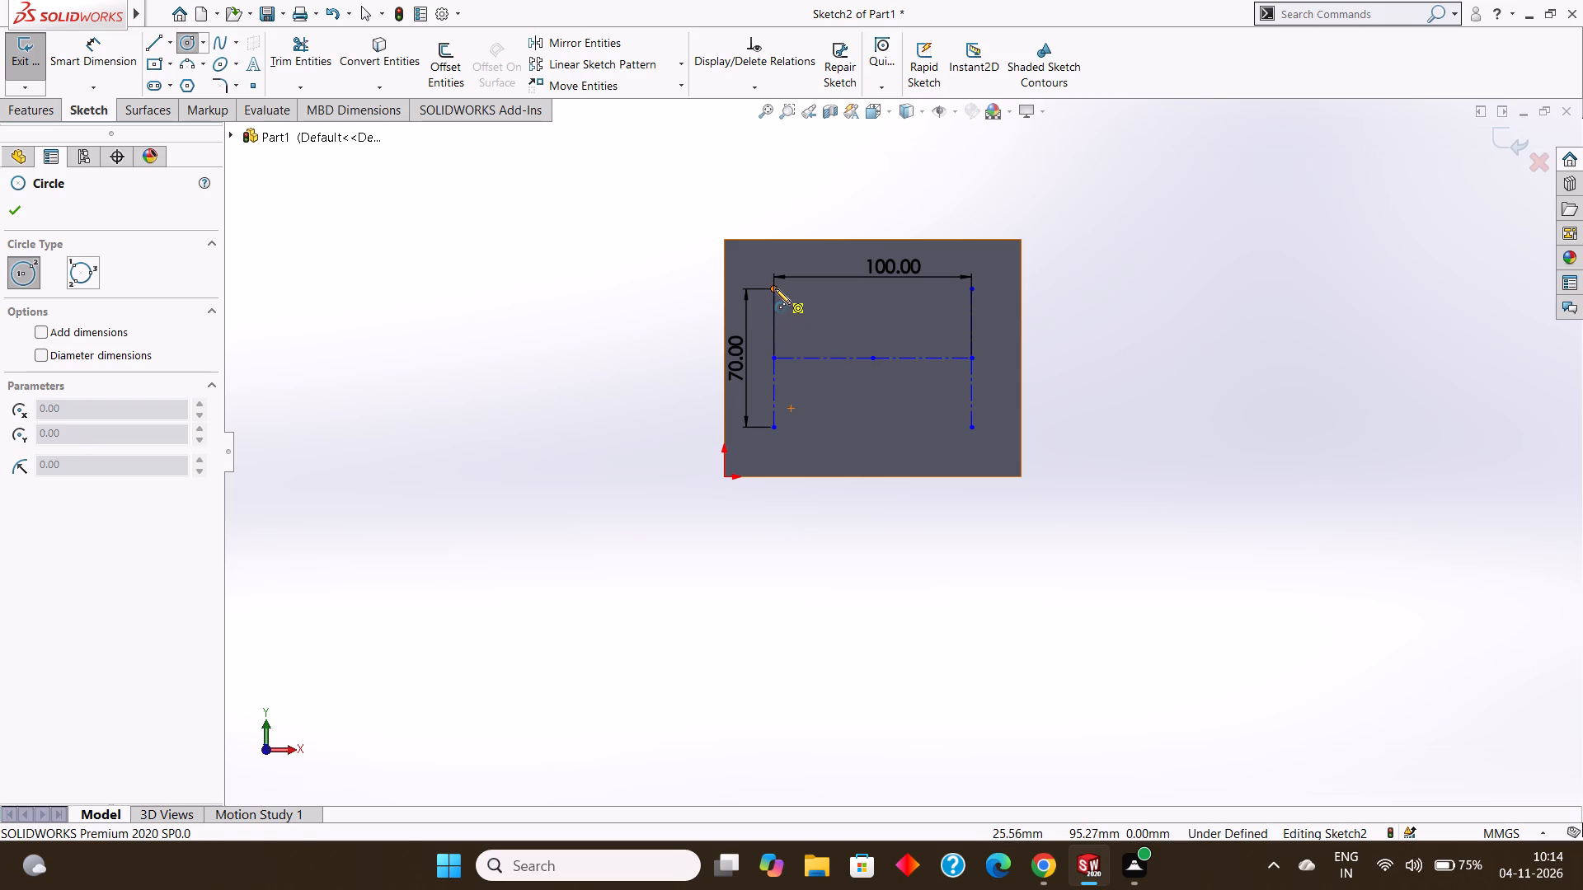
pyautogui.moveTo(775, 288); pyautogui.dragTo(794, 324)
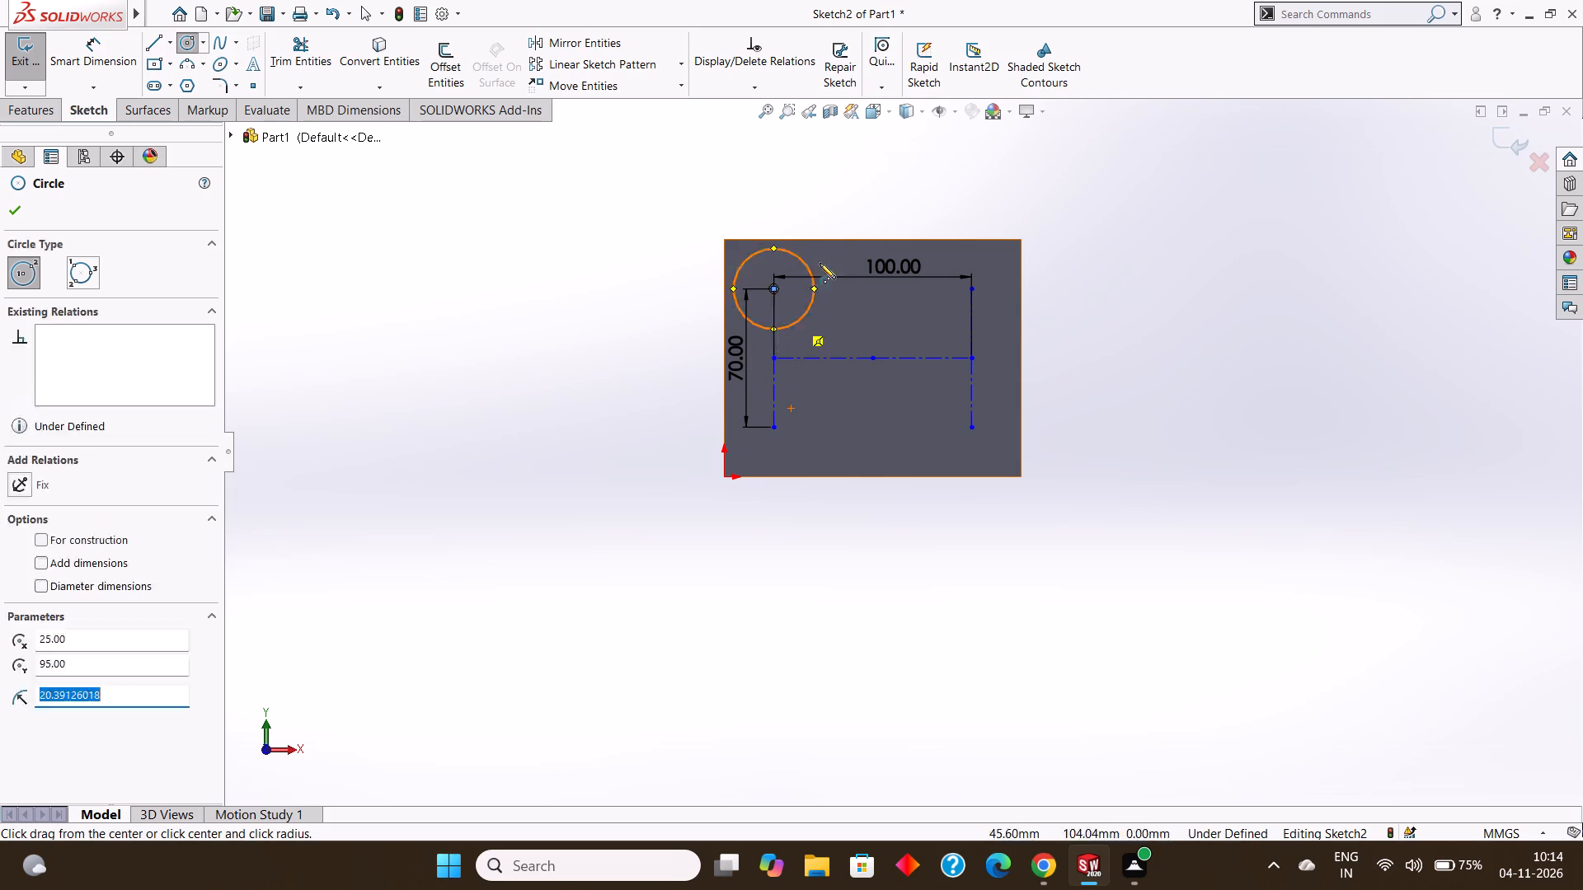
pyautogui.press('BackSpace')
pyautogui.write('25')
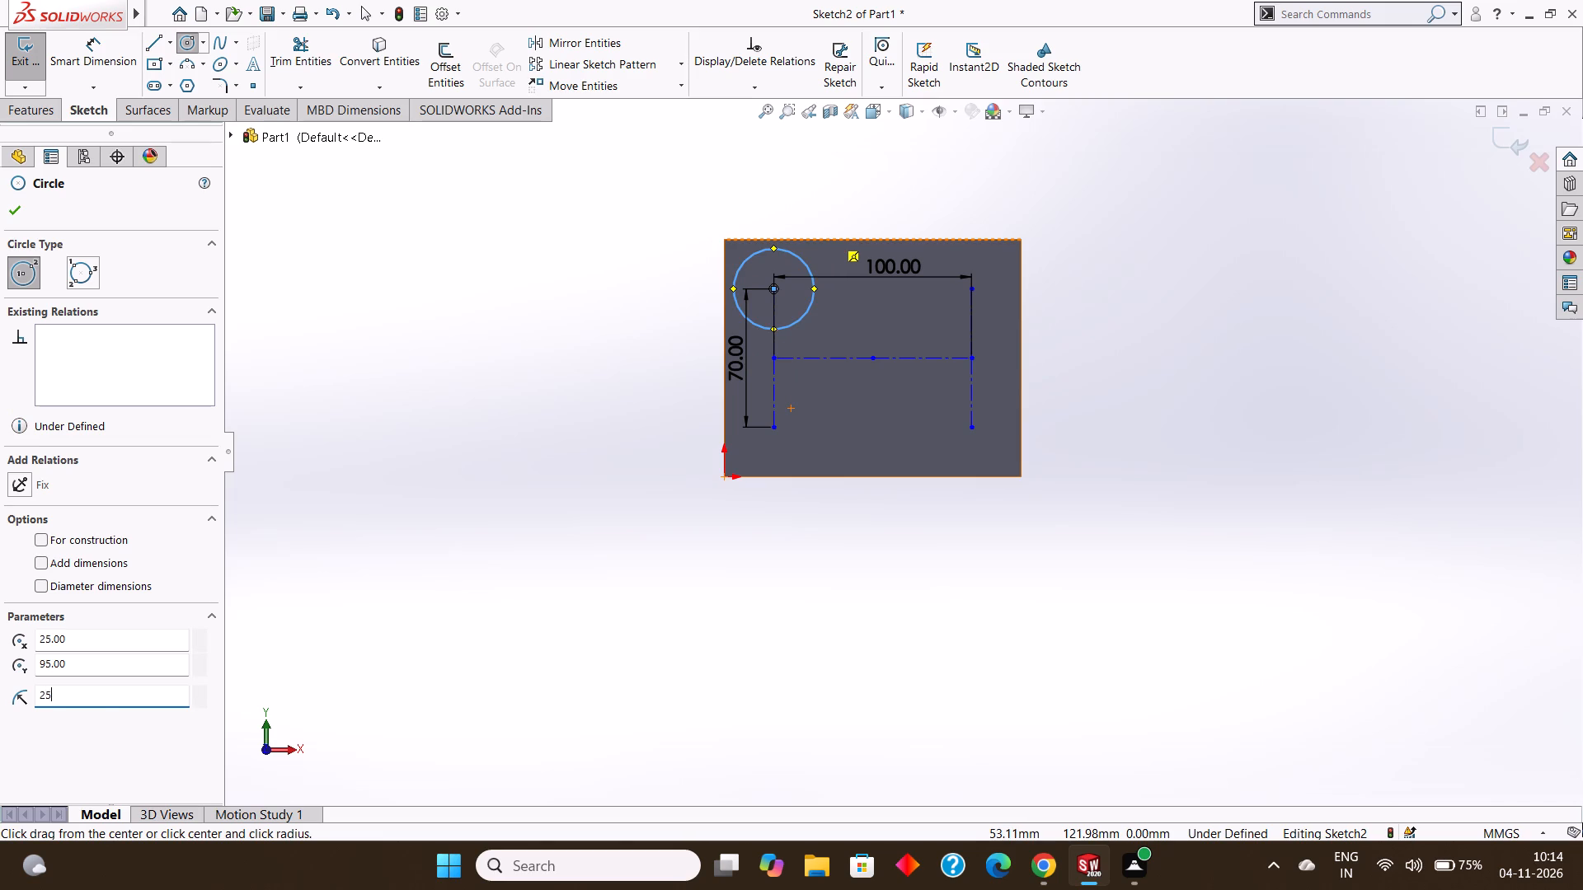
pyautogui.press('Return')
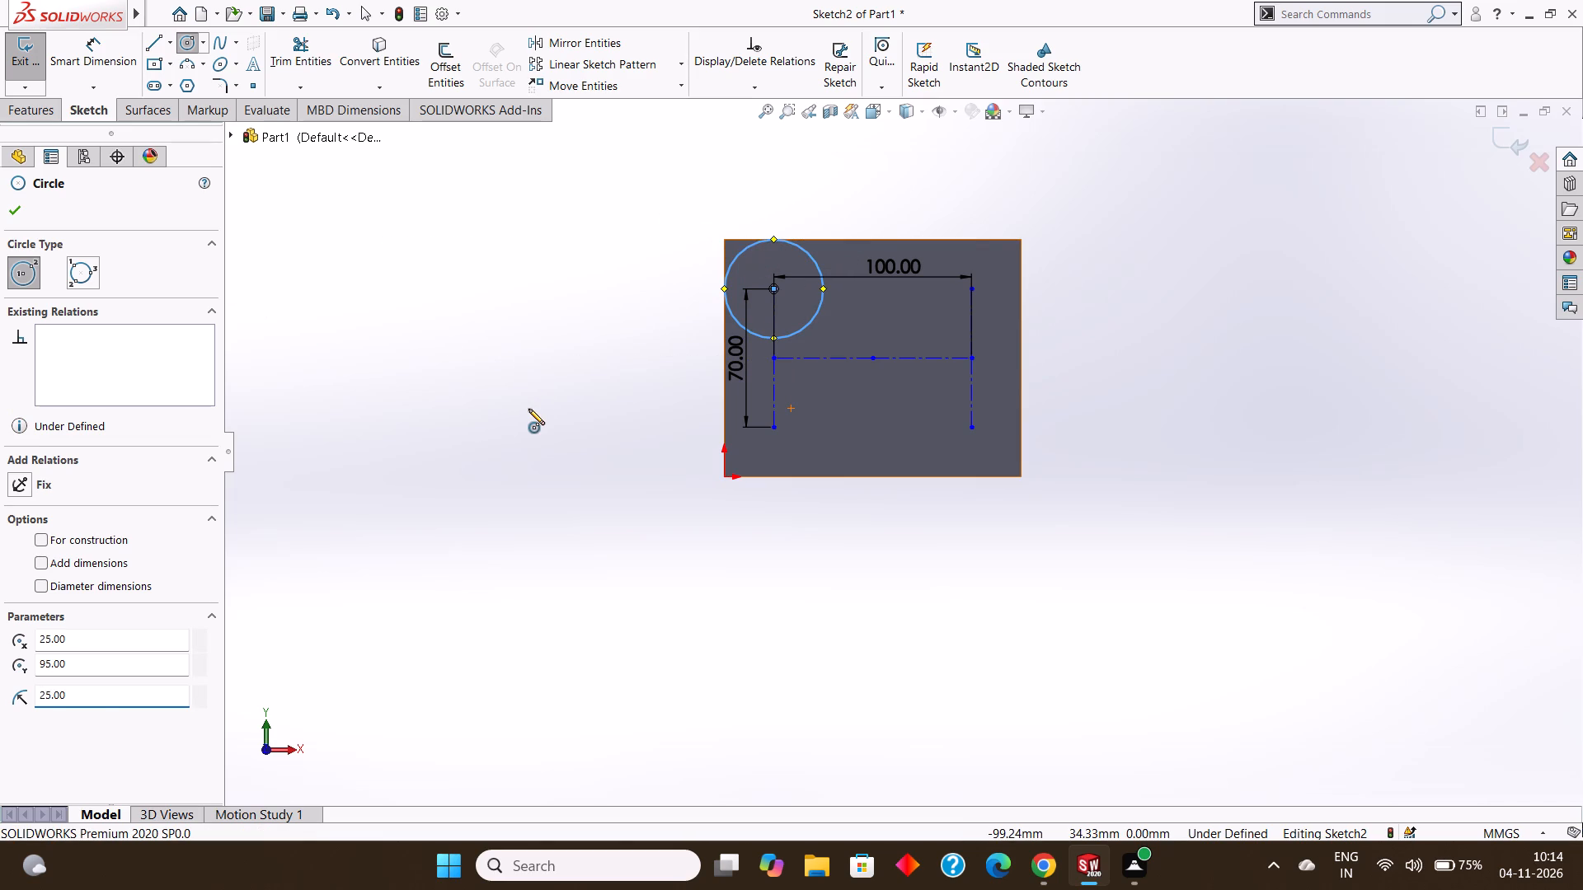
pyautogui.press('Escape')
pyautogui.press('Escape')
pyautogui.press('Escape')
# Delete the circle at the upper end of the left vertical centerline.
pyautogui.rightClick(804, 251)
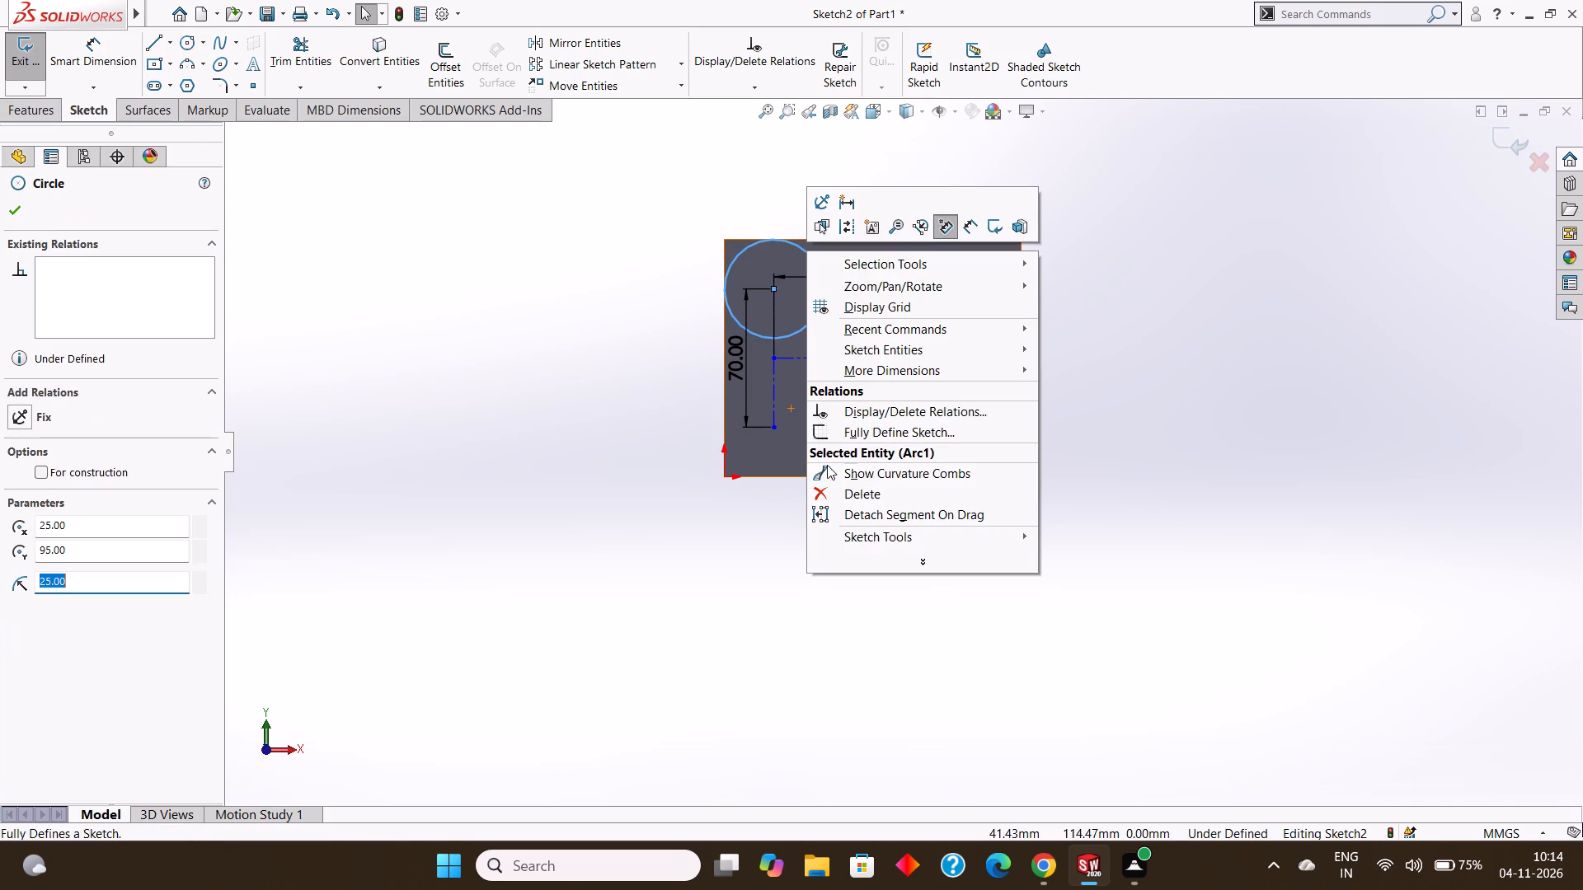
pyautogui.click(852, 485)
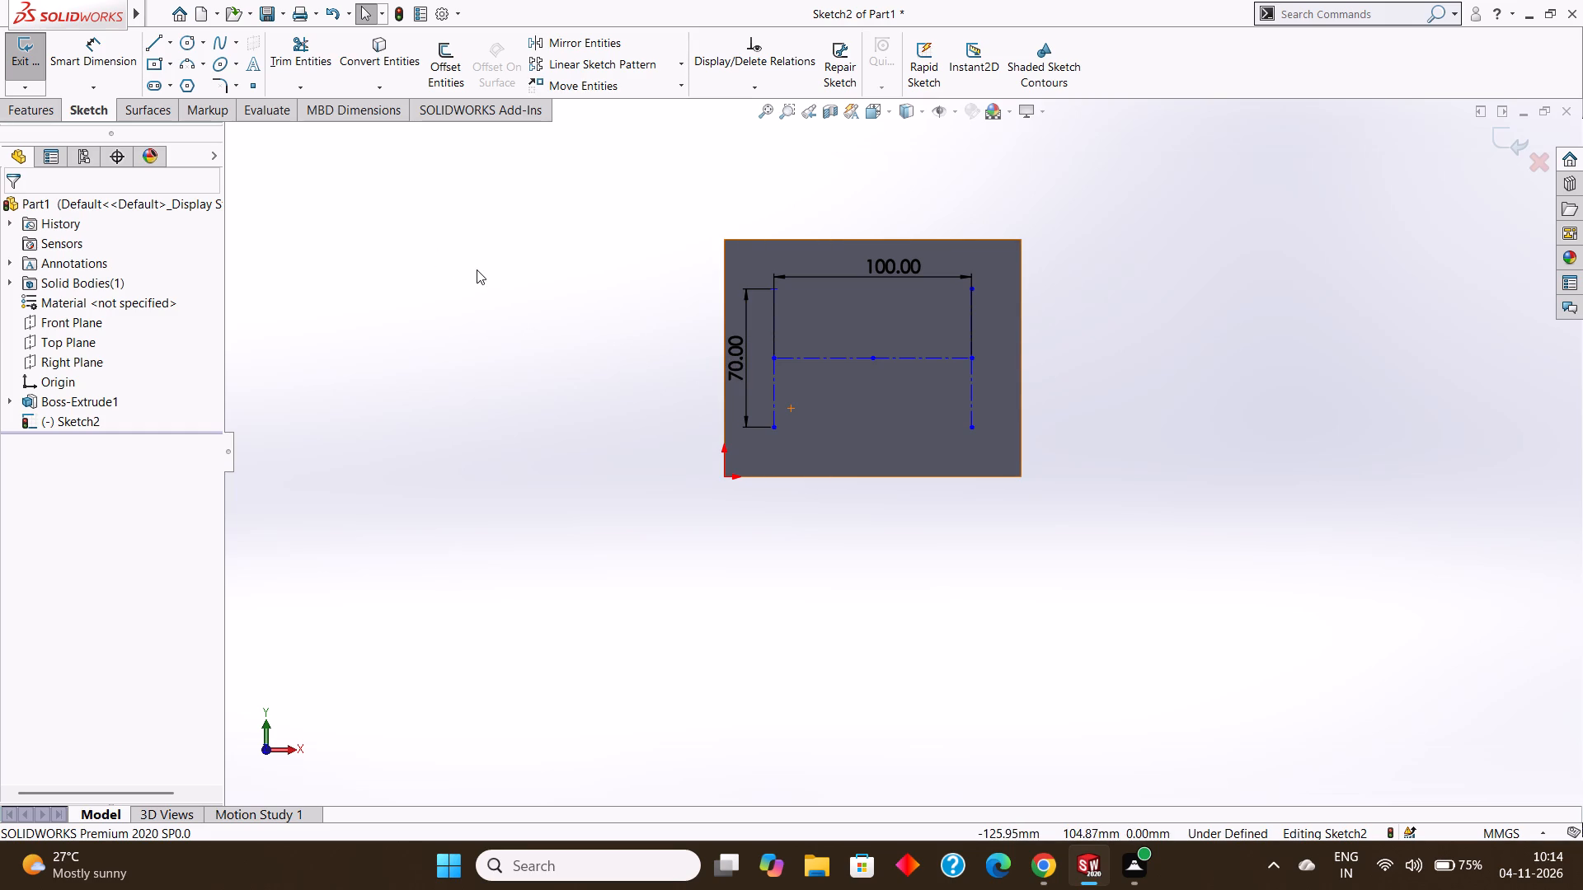
# Draw a circle centred on the upper end of the left vertical centerline and dimension its diameter as 25 mm.
pyautogui.click(180, 43)
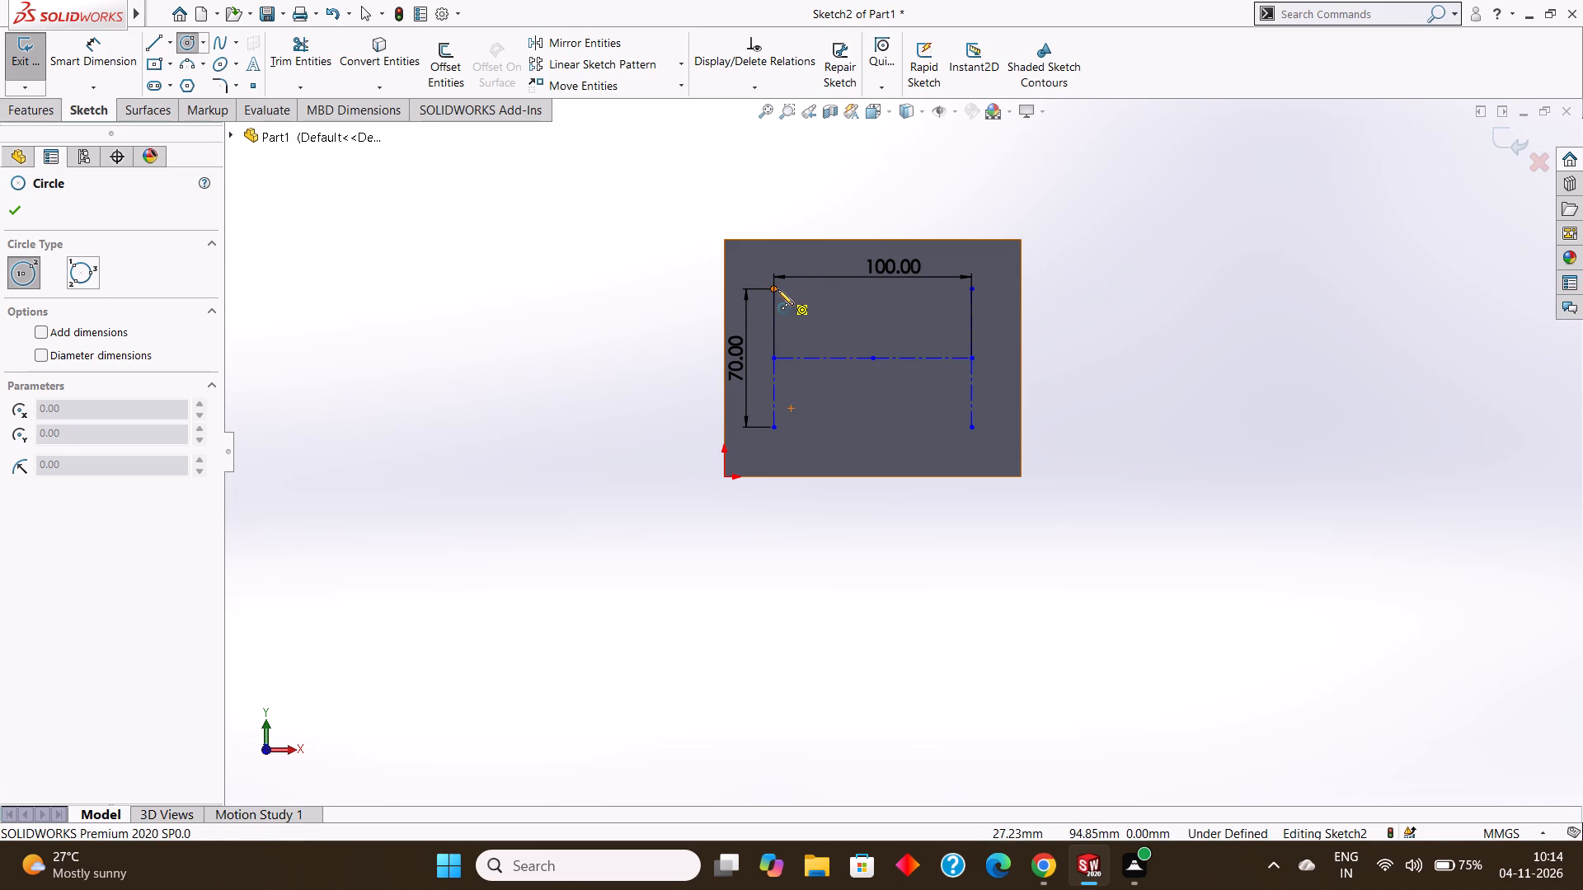
pyautogui.moveTo(776, 289); pyautogui.dragTo(798, 316)
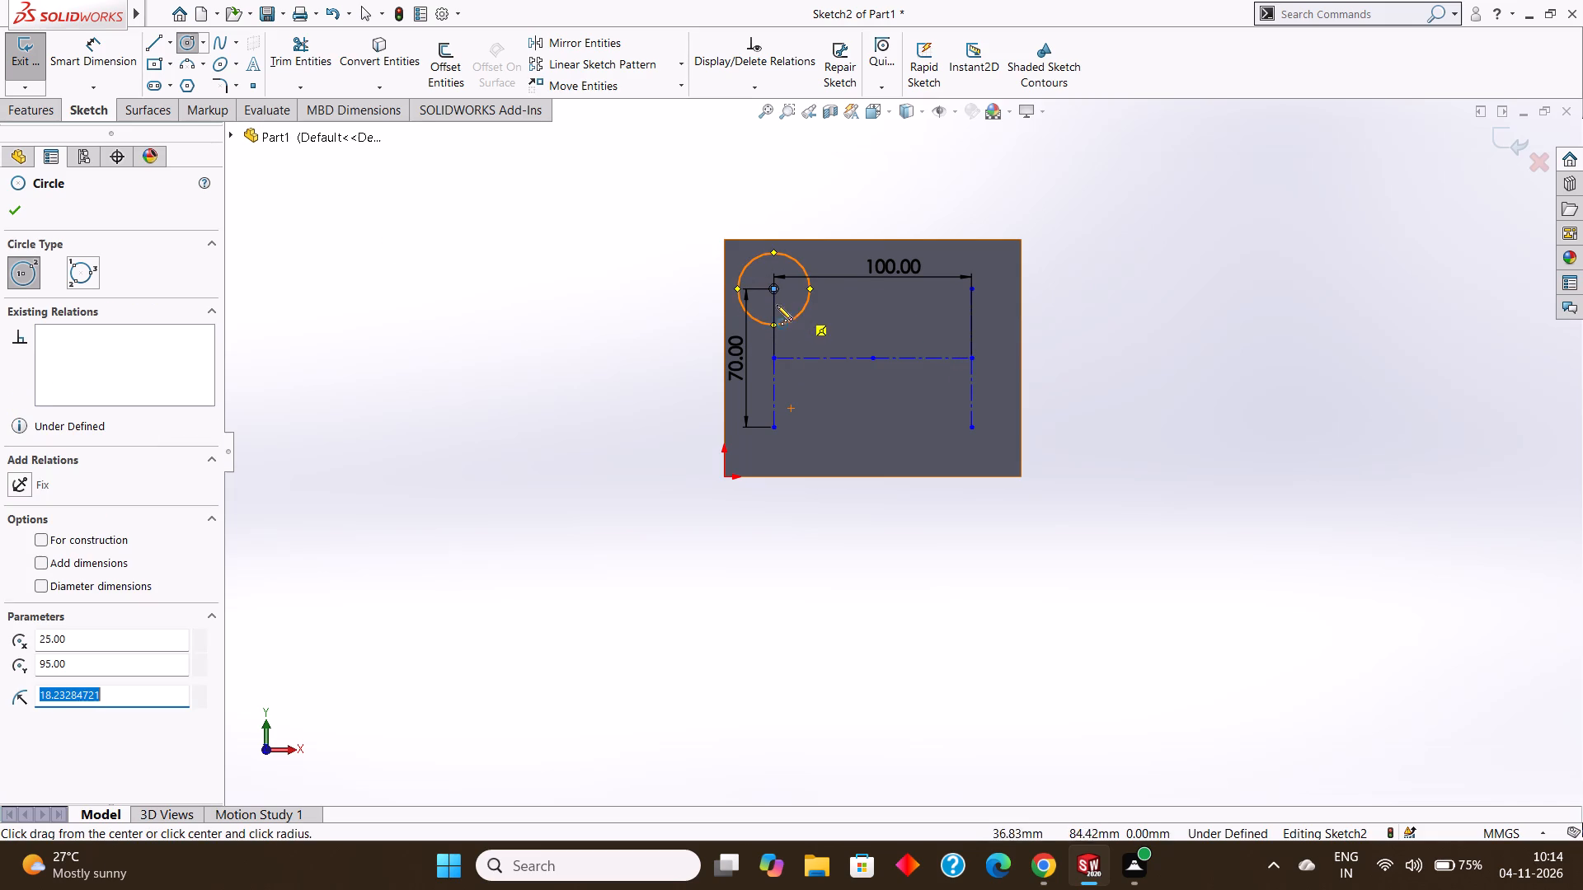
pyautogui.click(17, 213)
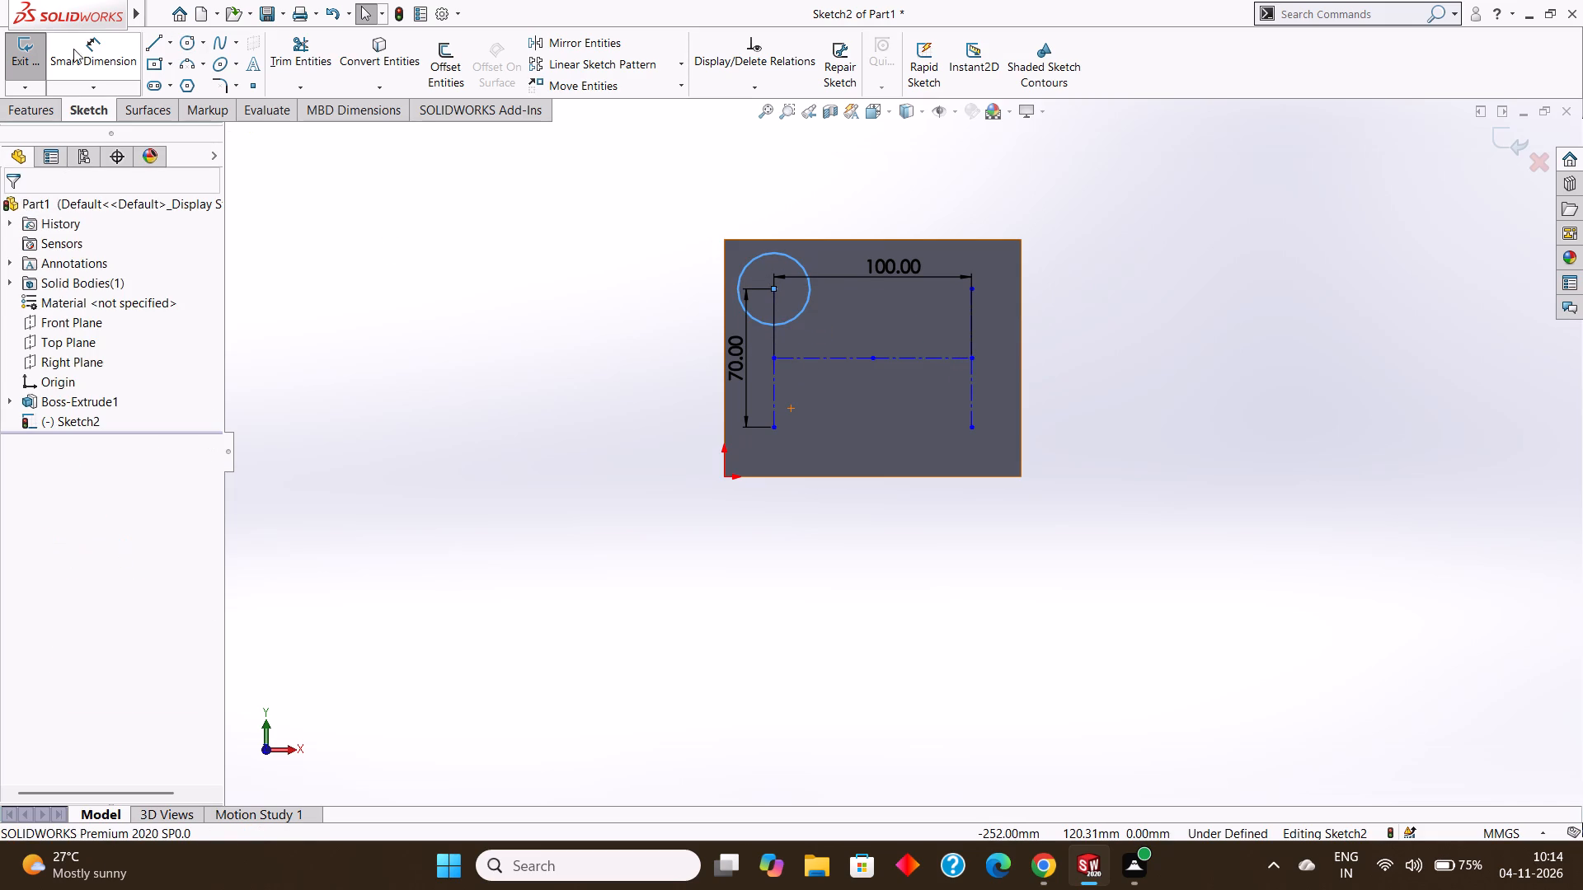
pyautogui.click(77, 44)
pyautogui.moveTo(785, 251); pyautogui.dragTo(787, 241)
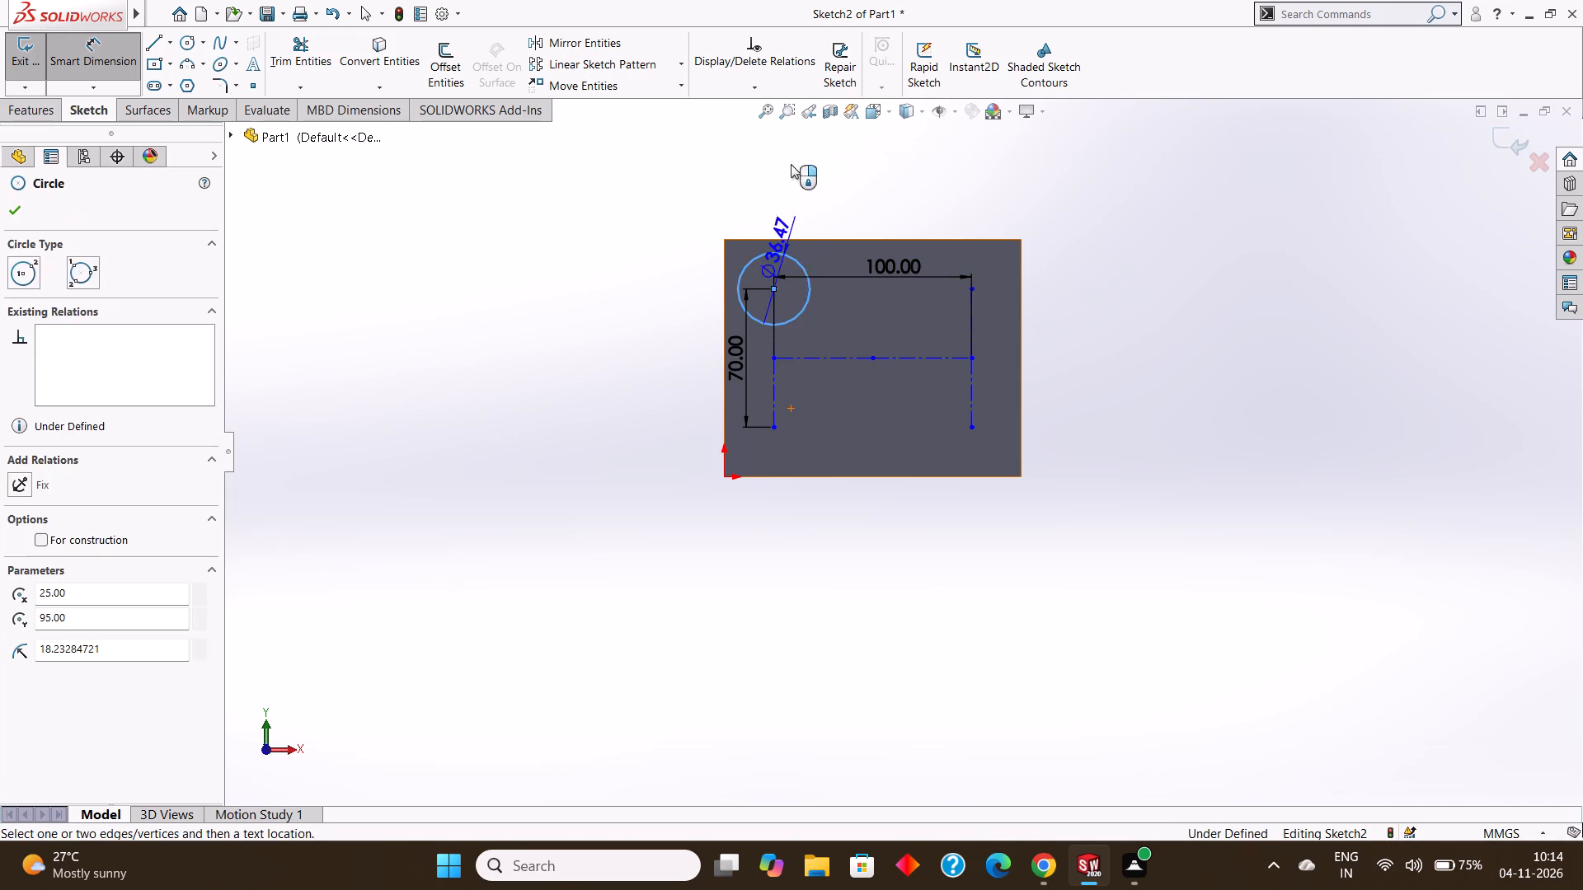
pyautogui.click(791, 163)
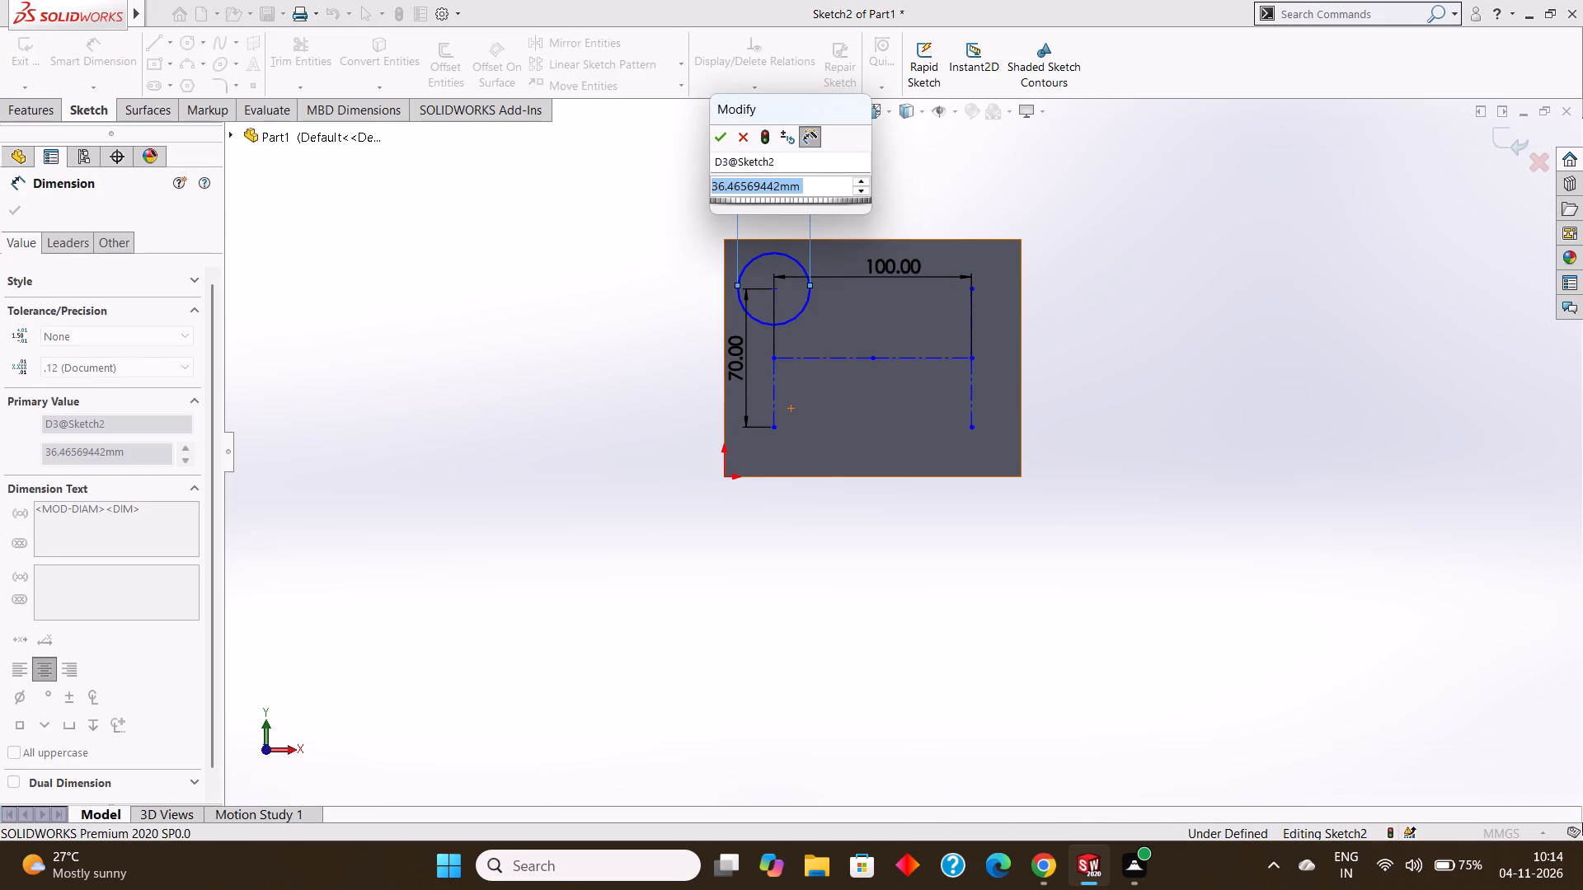
pyautogui.press('2')
pyautogui.press('5')
pyautogui.press('Return')
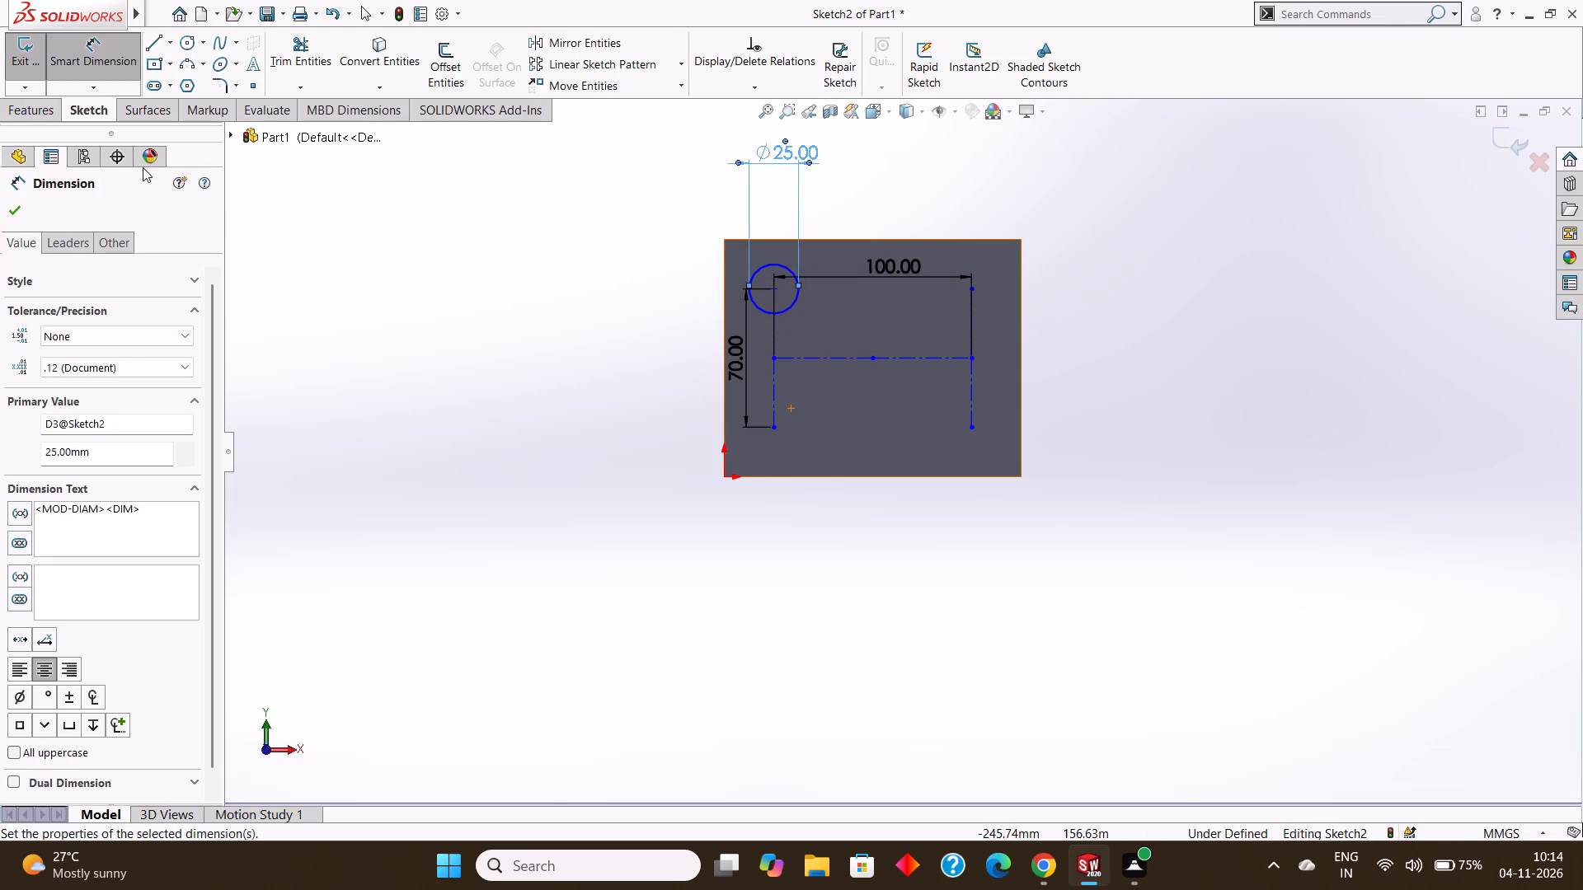
pyautogui.click(10, 210)
# Draw circles about 28, 36 and 37 mm in diameter on the upper-right, lower-right and lower-left centerline ends respectively.
pyautogui.click(184, 35)
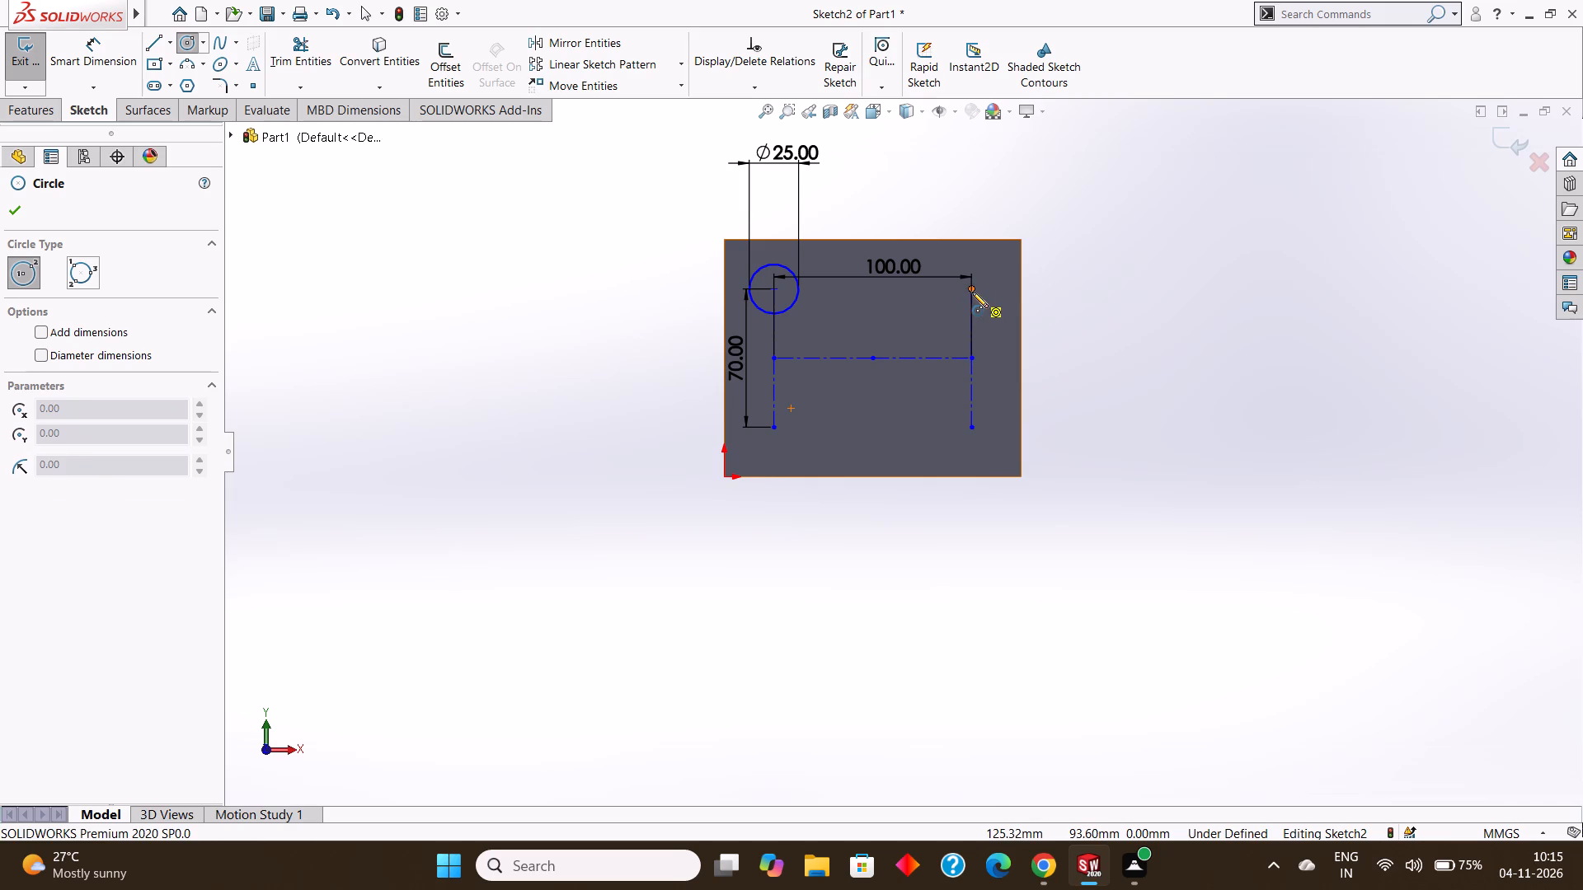
pyautogui.moveTo(972, 291); pyautogui.dragTo(987, 312)
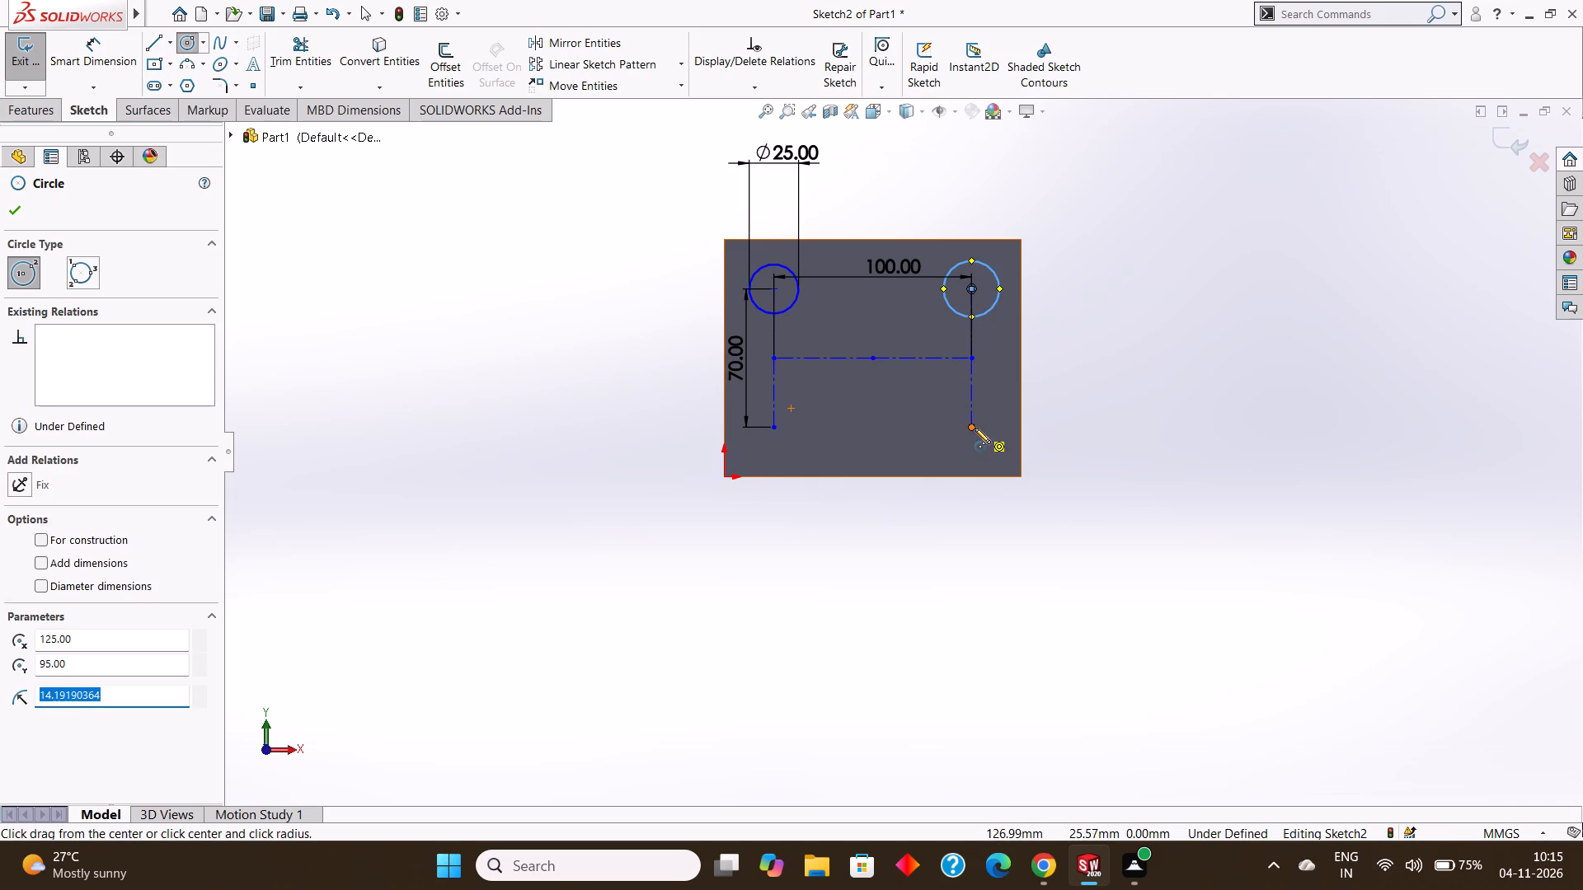
pyautogui.moveTo(975, 428); pyautogui.dragTo(992, 456)
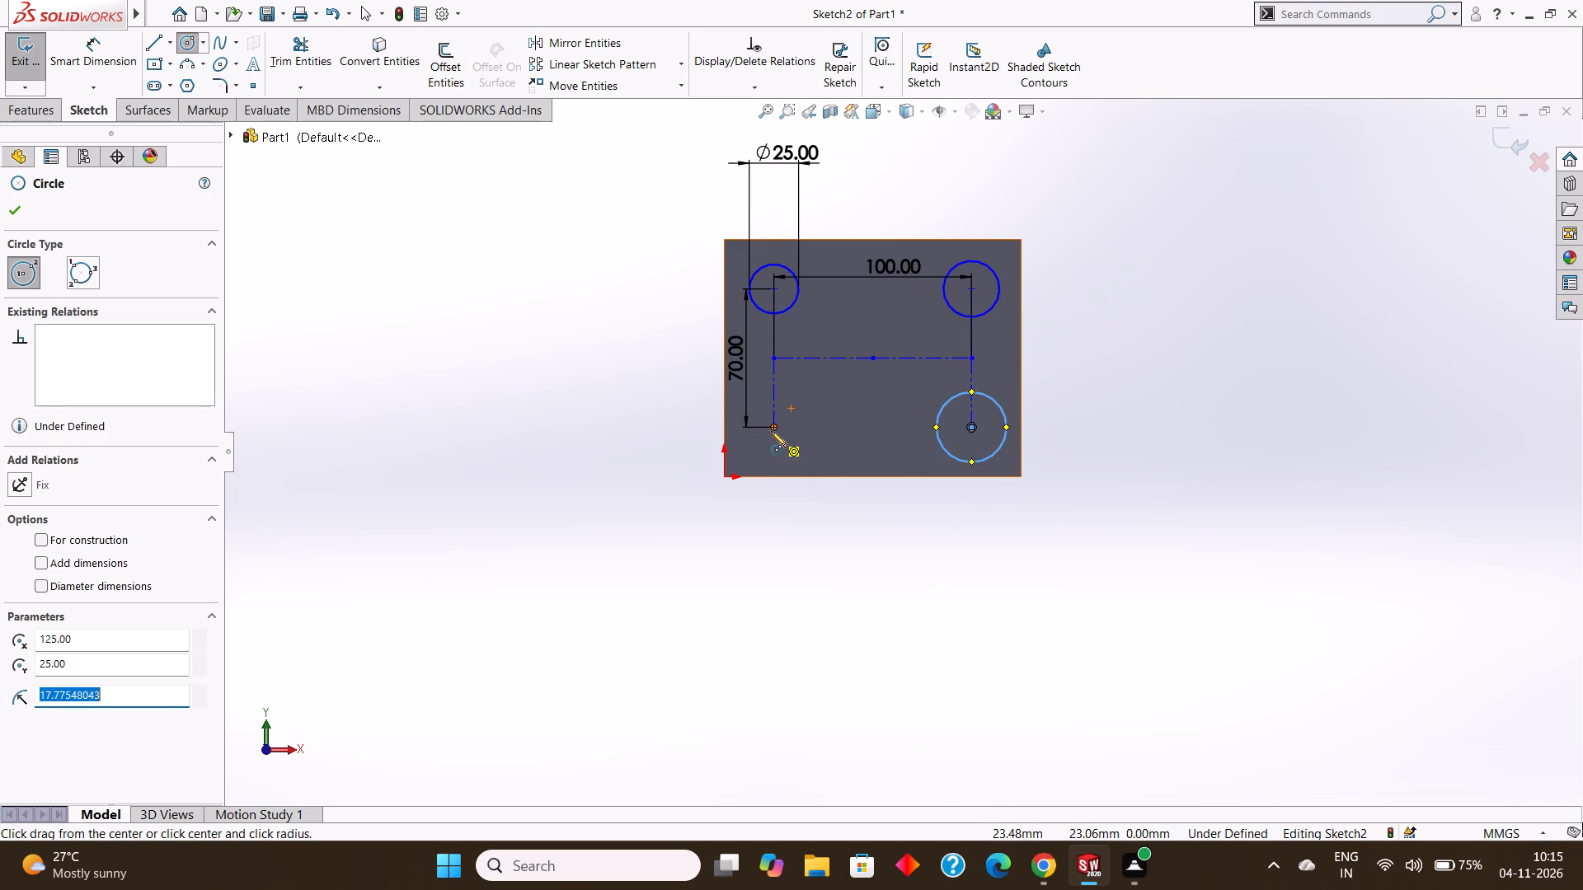
pyautogui.moveTo(772, 425); pyautogui.dragTo(801, 452)
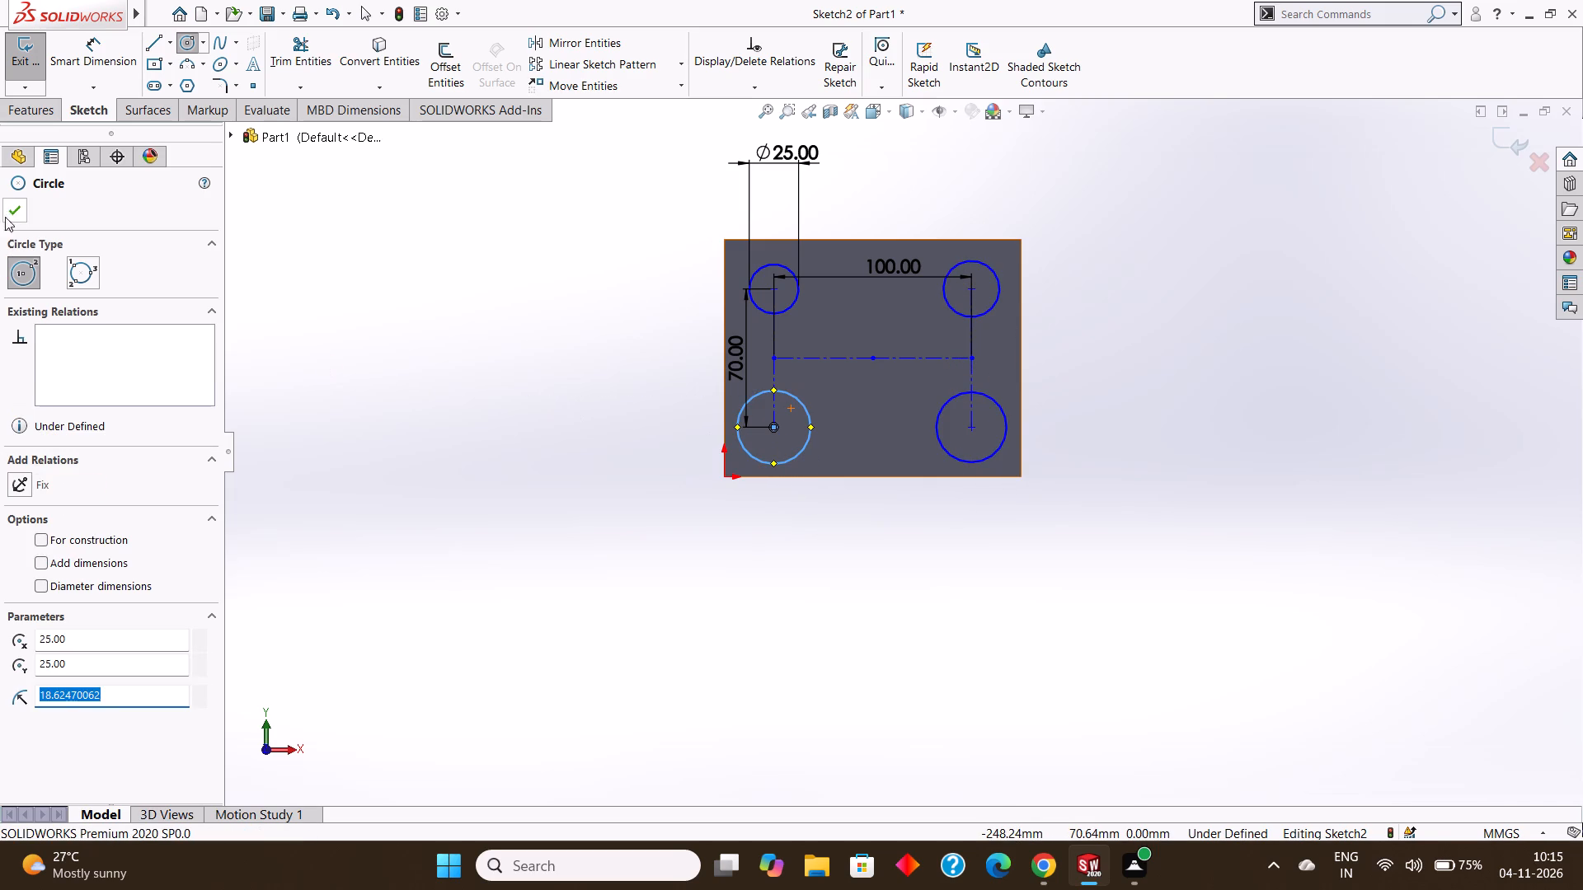
pyautogui.click(20, 206)
# Dimension the upper-right and lower-right circles with a diameter of 25 mm each.
pyautogui.click(73, 49)
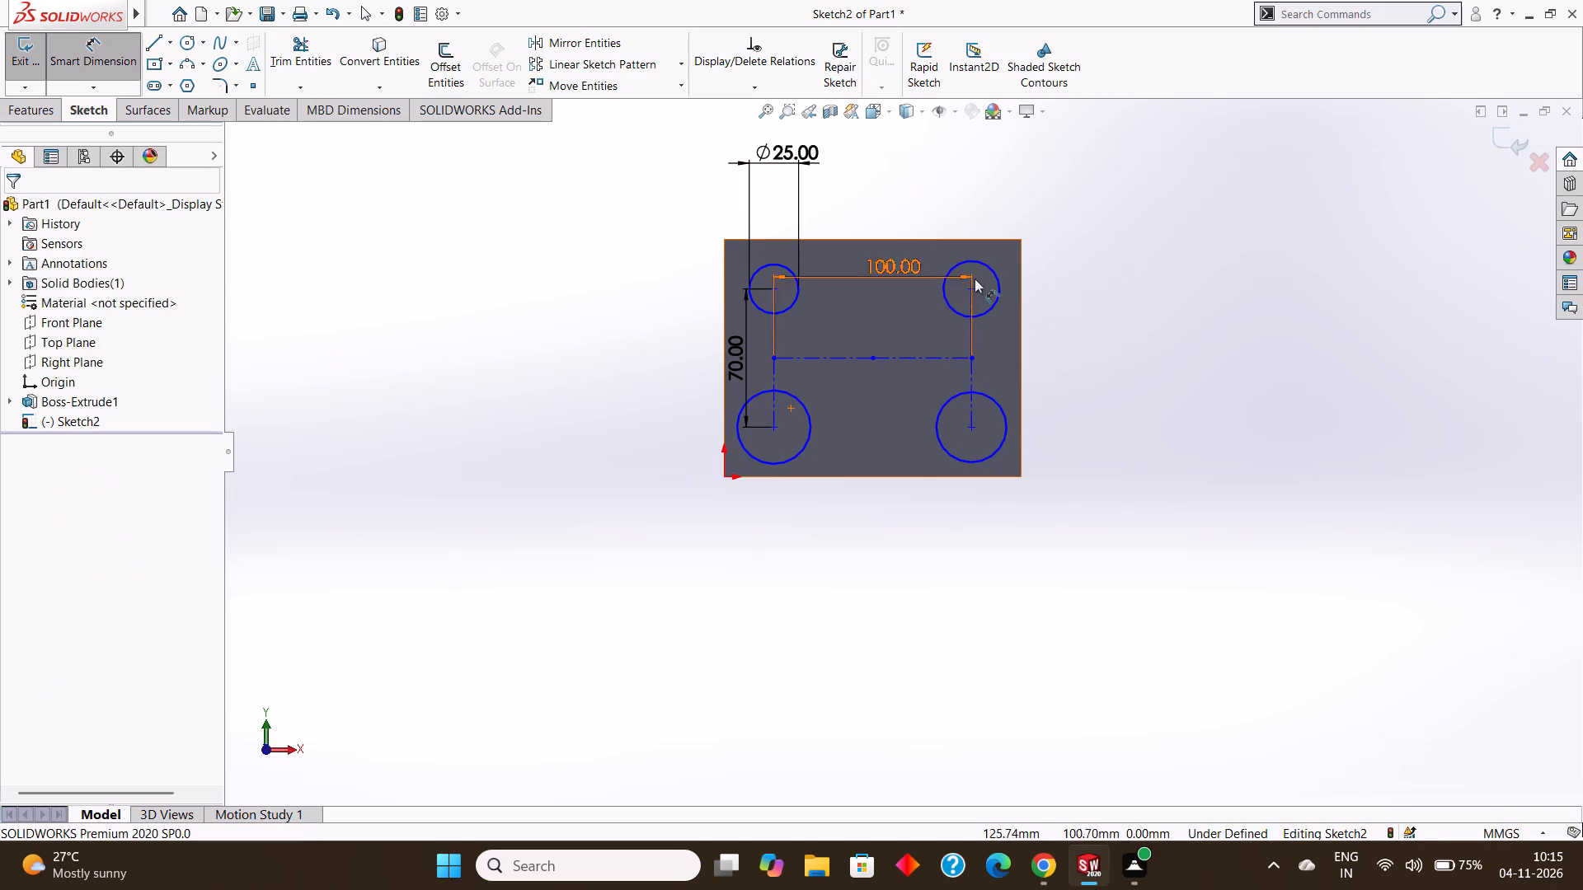
pyautogui.click(980, 261)
pyautogui.click(959, 165)
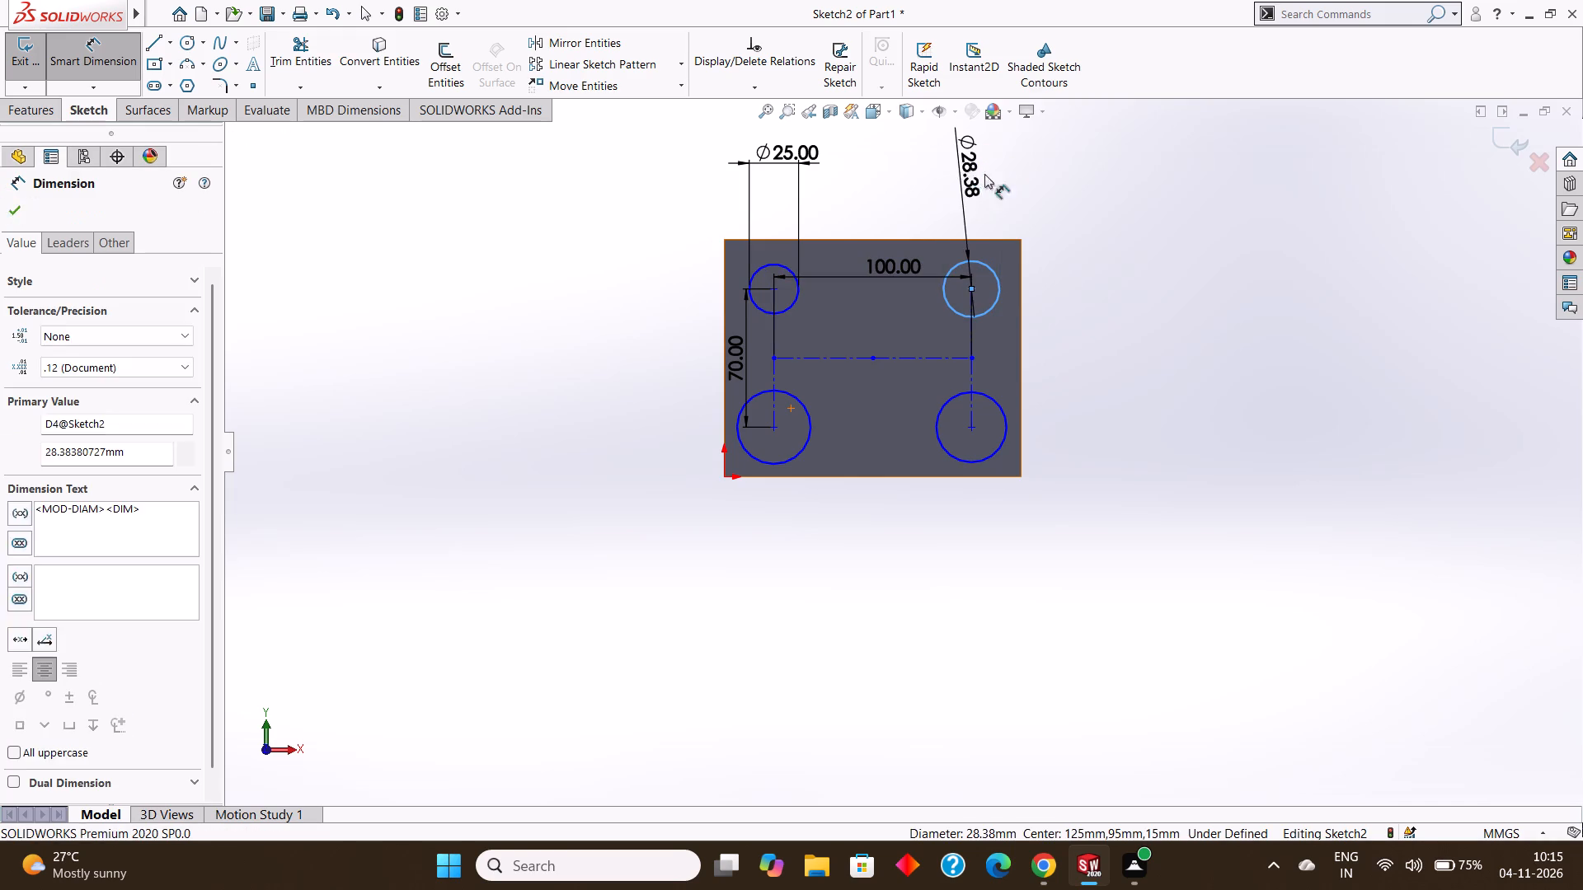
pyautogui.press('BackSpace')
pyautogui.write('25')
pyautogui.press('Return')
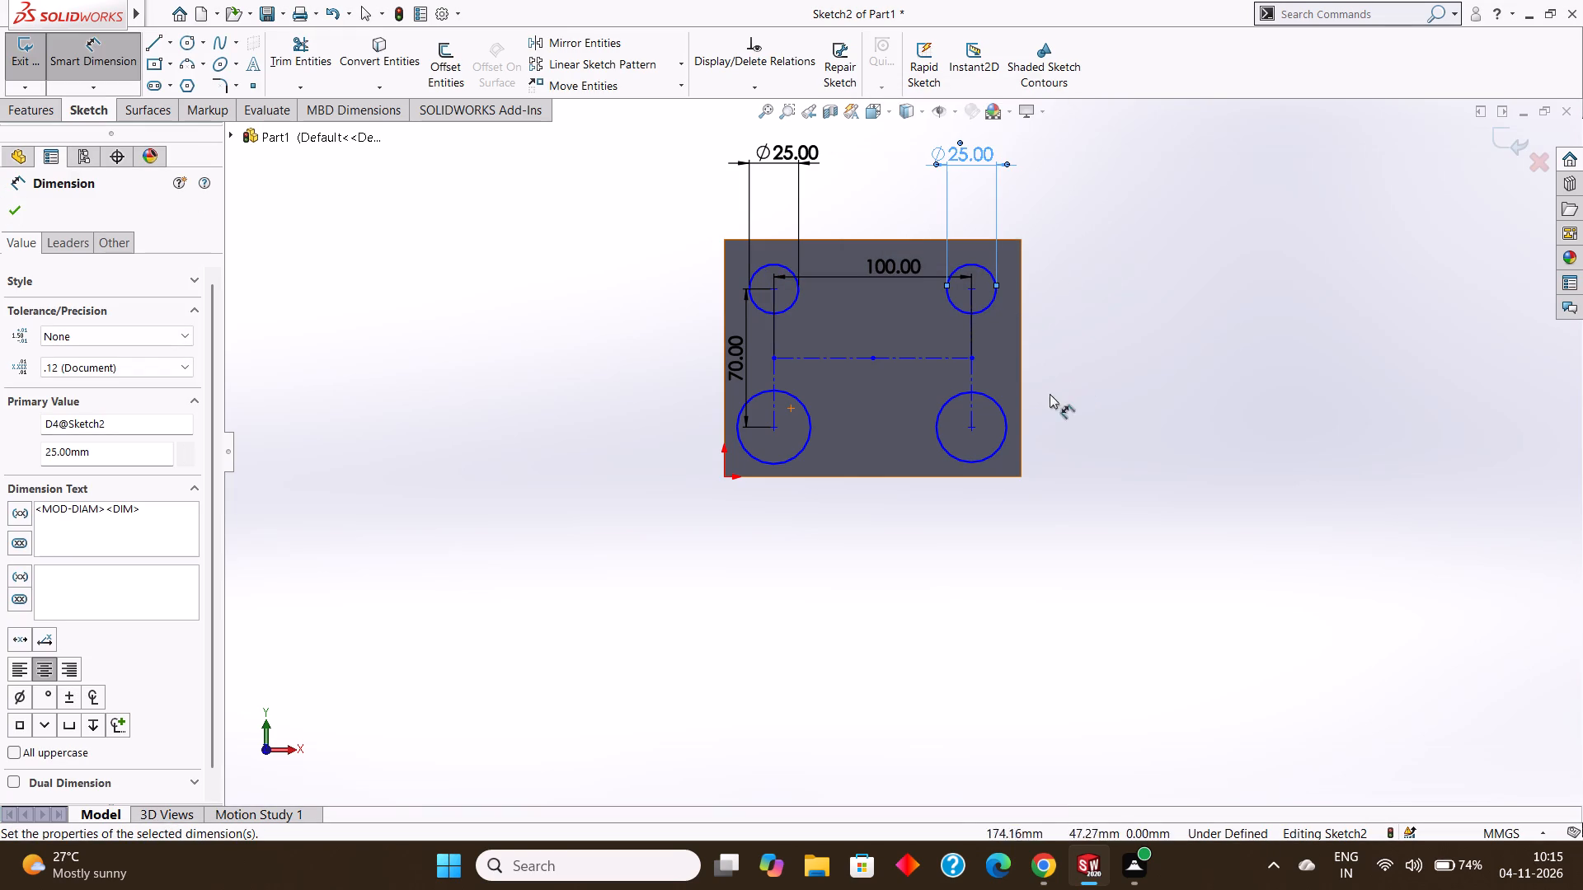
pyautogui.click(1005, 416)
pyautogui.click(1138, 407)
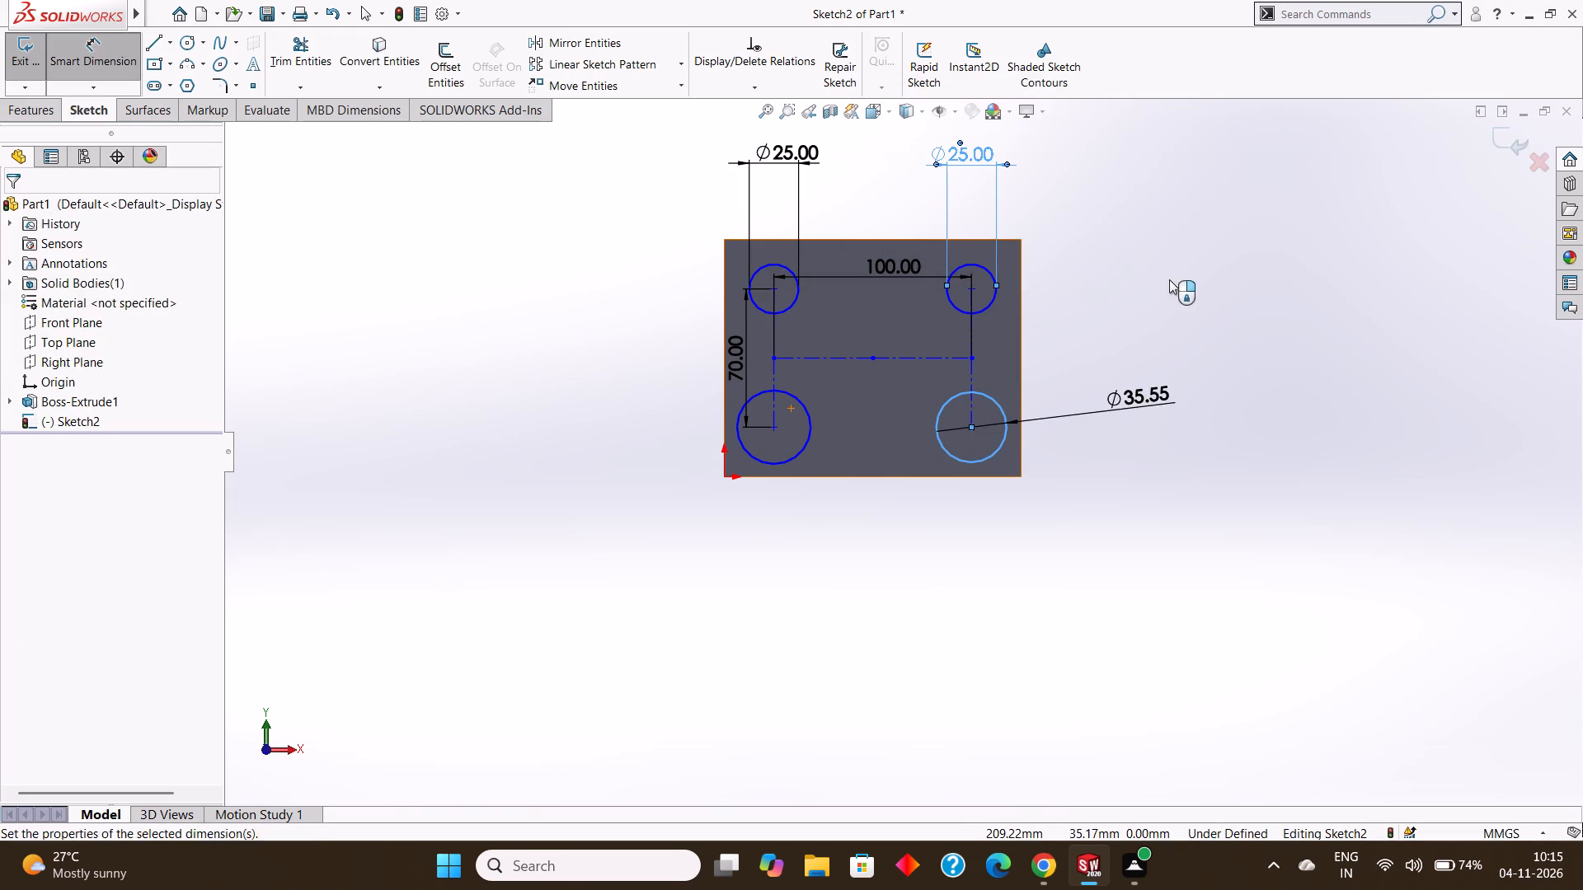
pyautogui.press('BackSpace')
pyautogui.write('25')
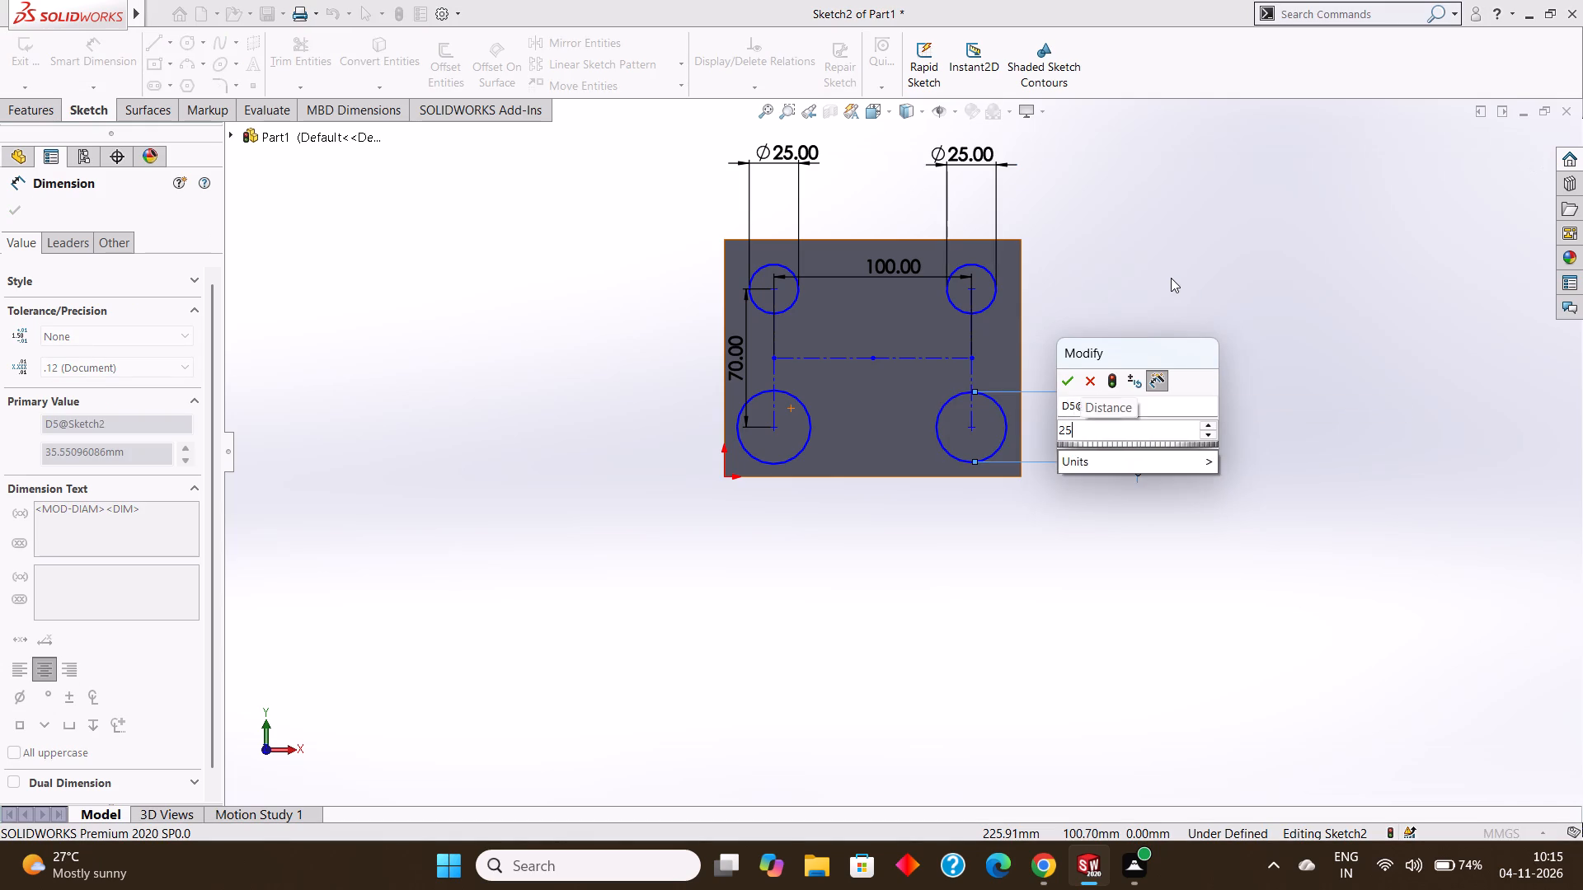
pyautogui.press('Return')
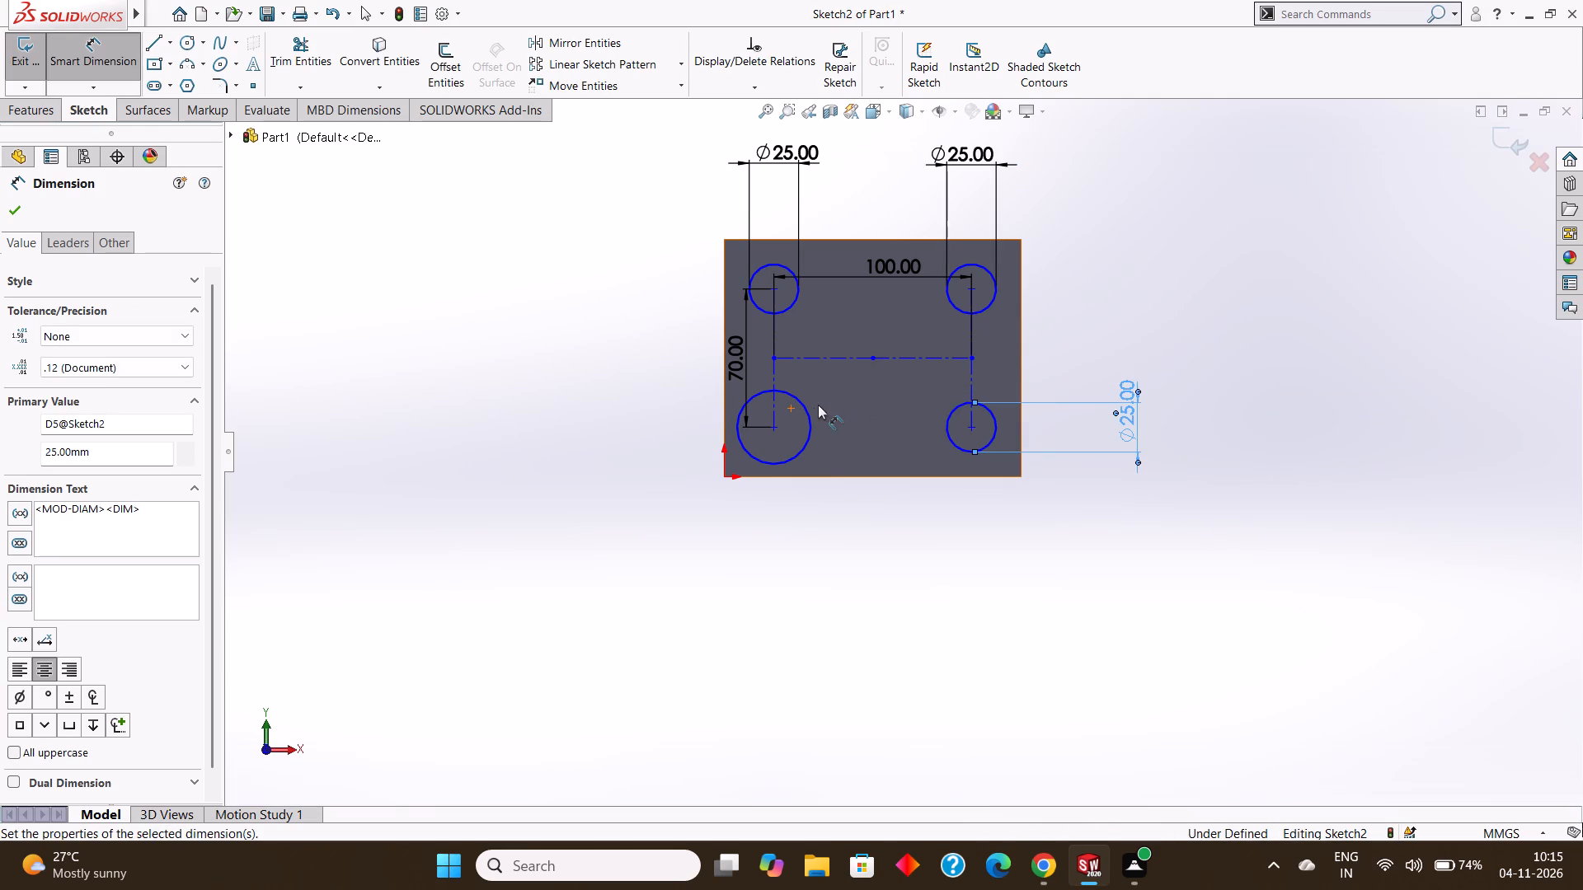
# Dimension the lower-left circle with a diameter of 25 mm.
pyautogui.click(808, 422)
pyautogui.click(869, 415)
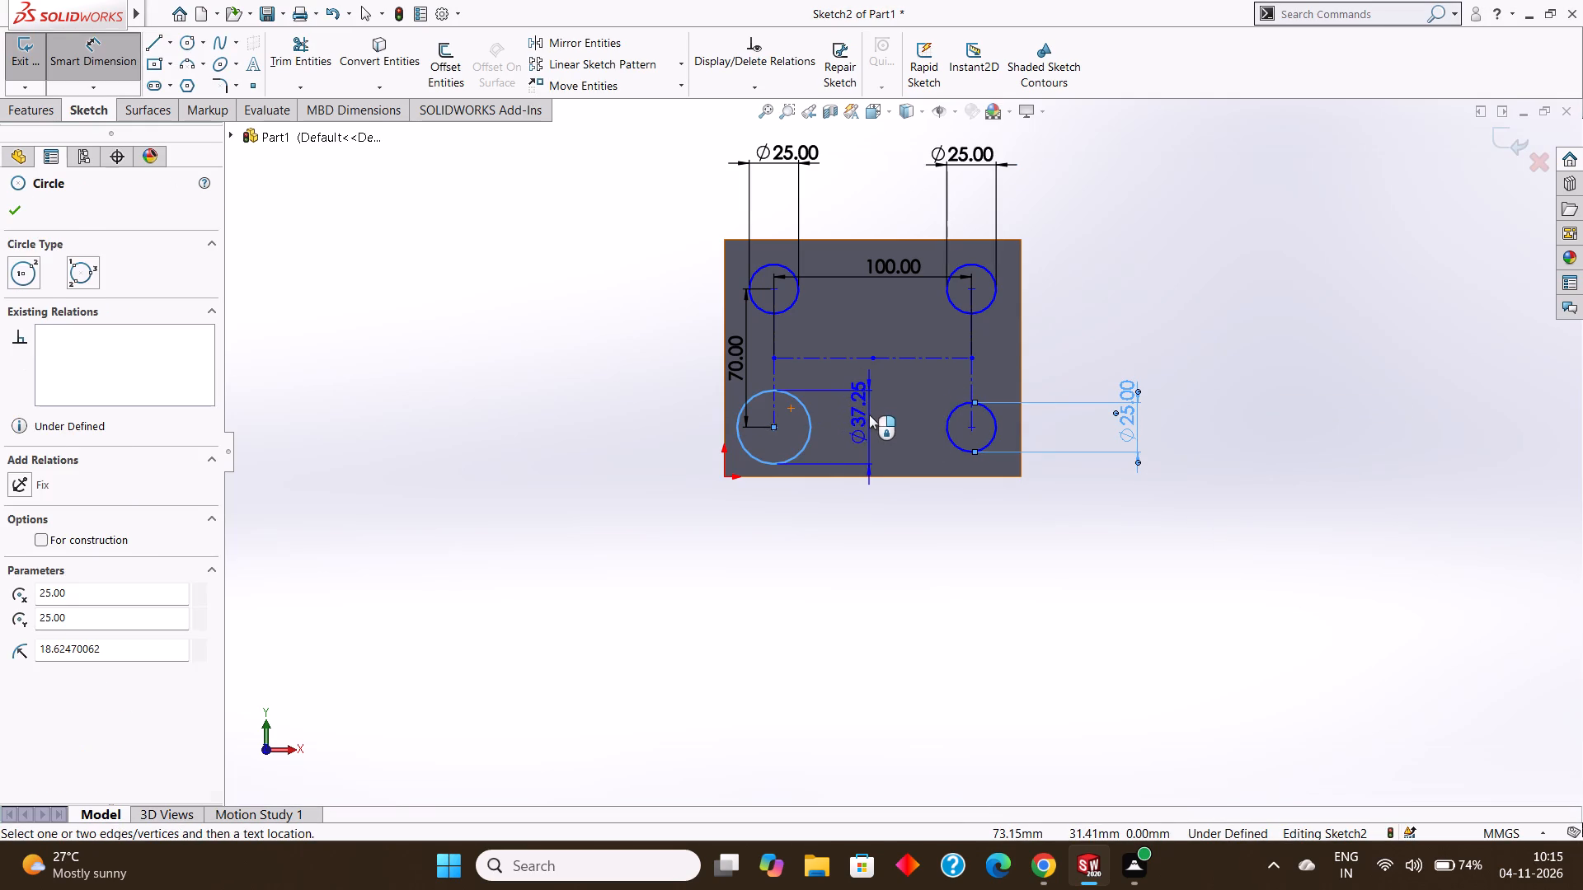
pyautogui.press('BackSpace')
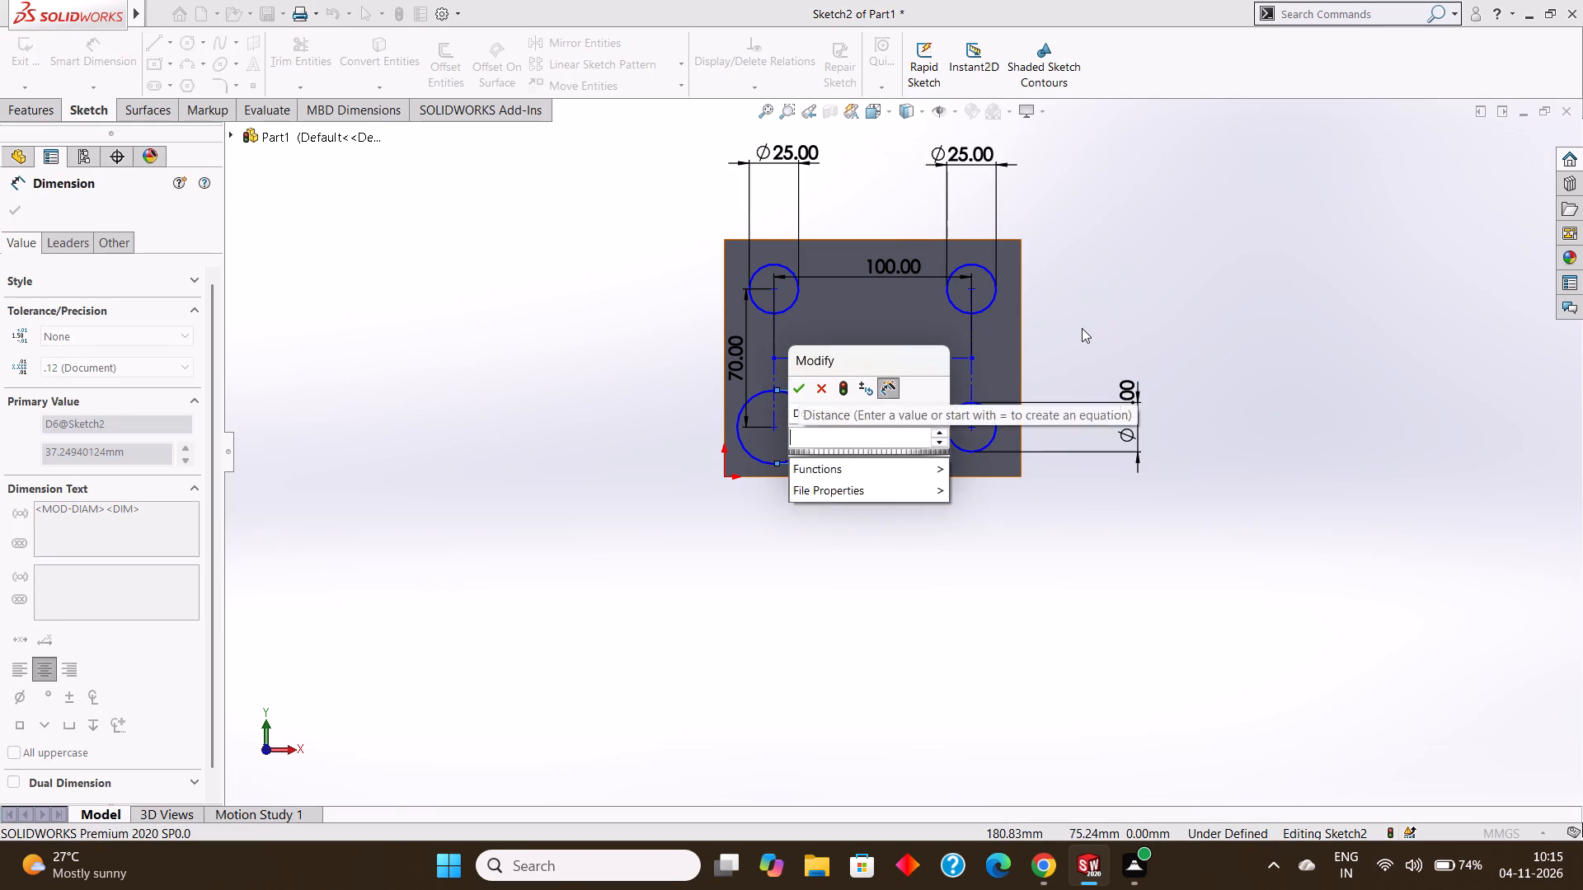
pyautogui.write('25')
pyautogui.press('Return')
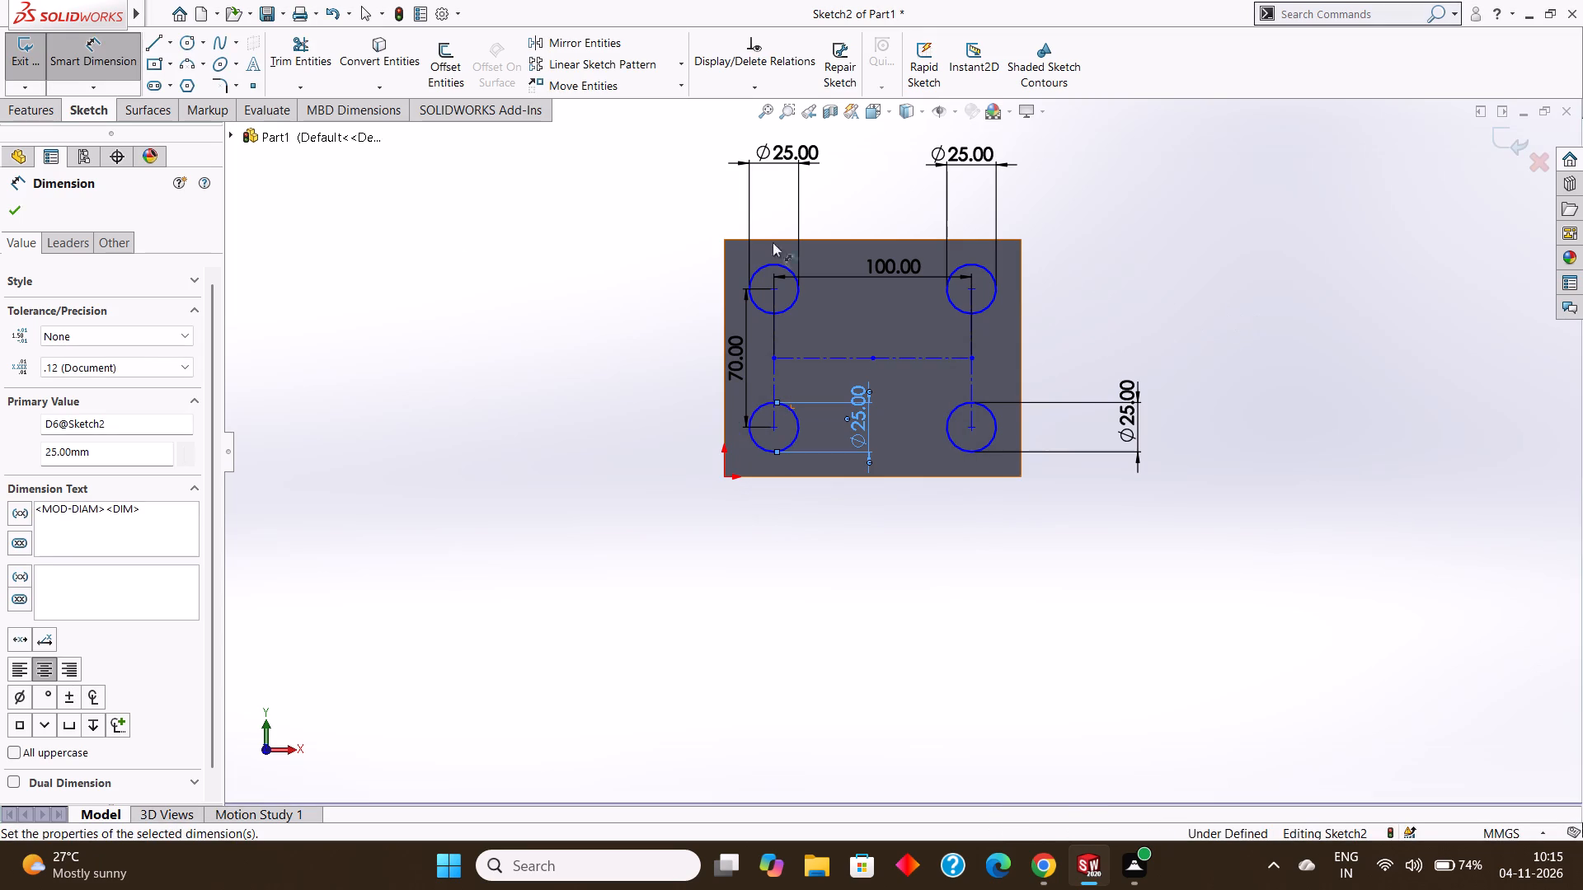
pyautogui.click(20, 213)
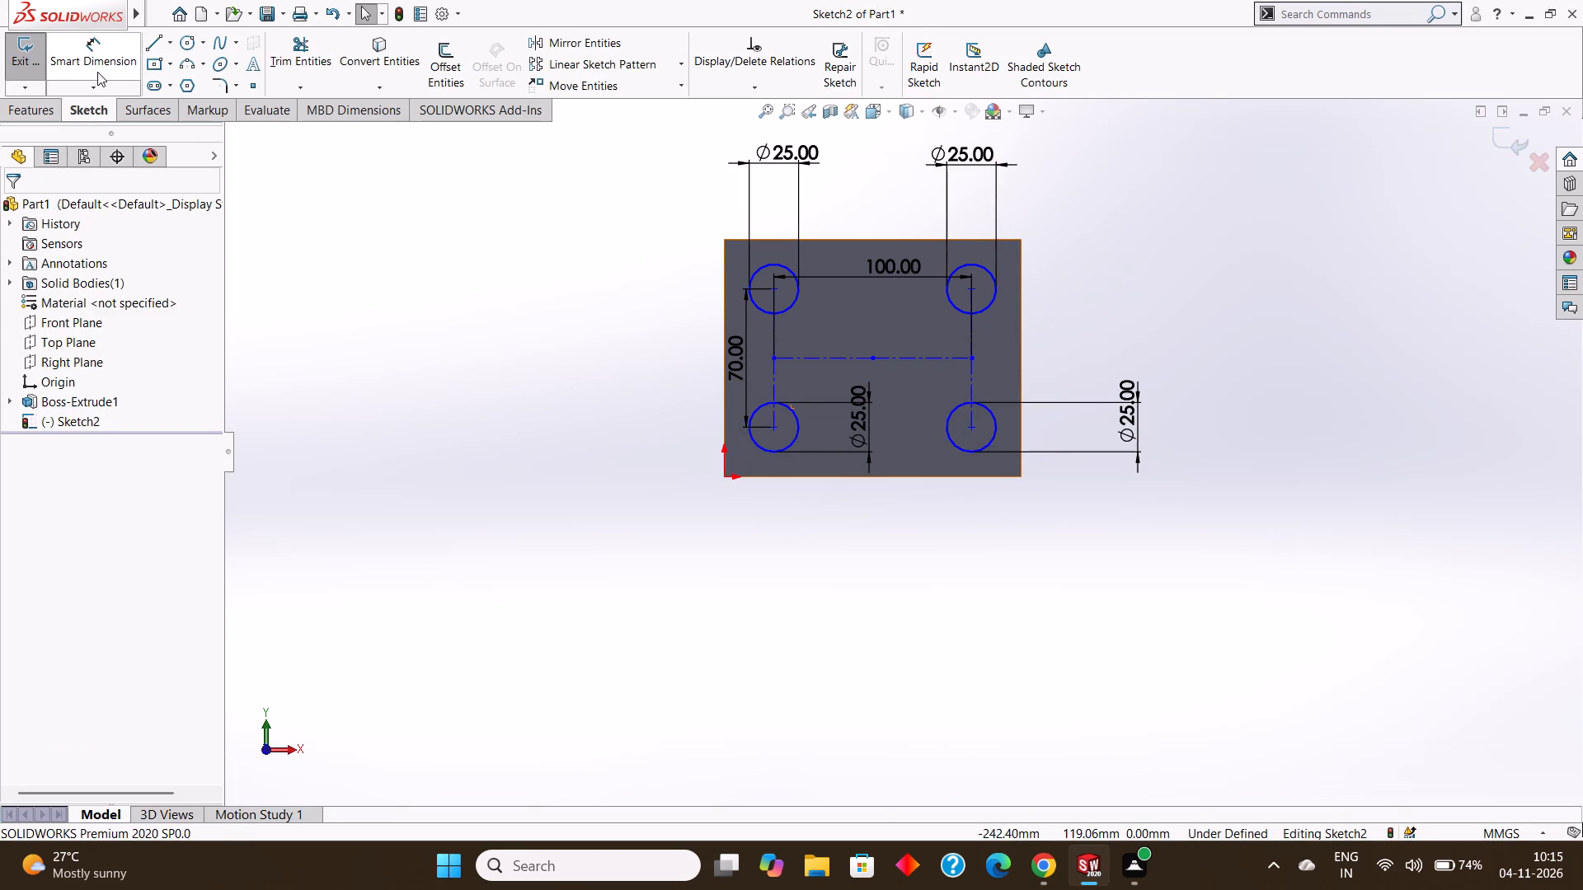
# Draw a circle of radius 7.5 mm concentric with the upper-left 25 mm circle.
pyautogui.click(182, 40)
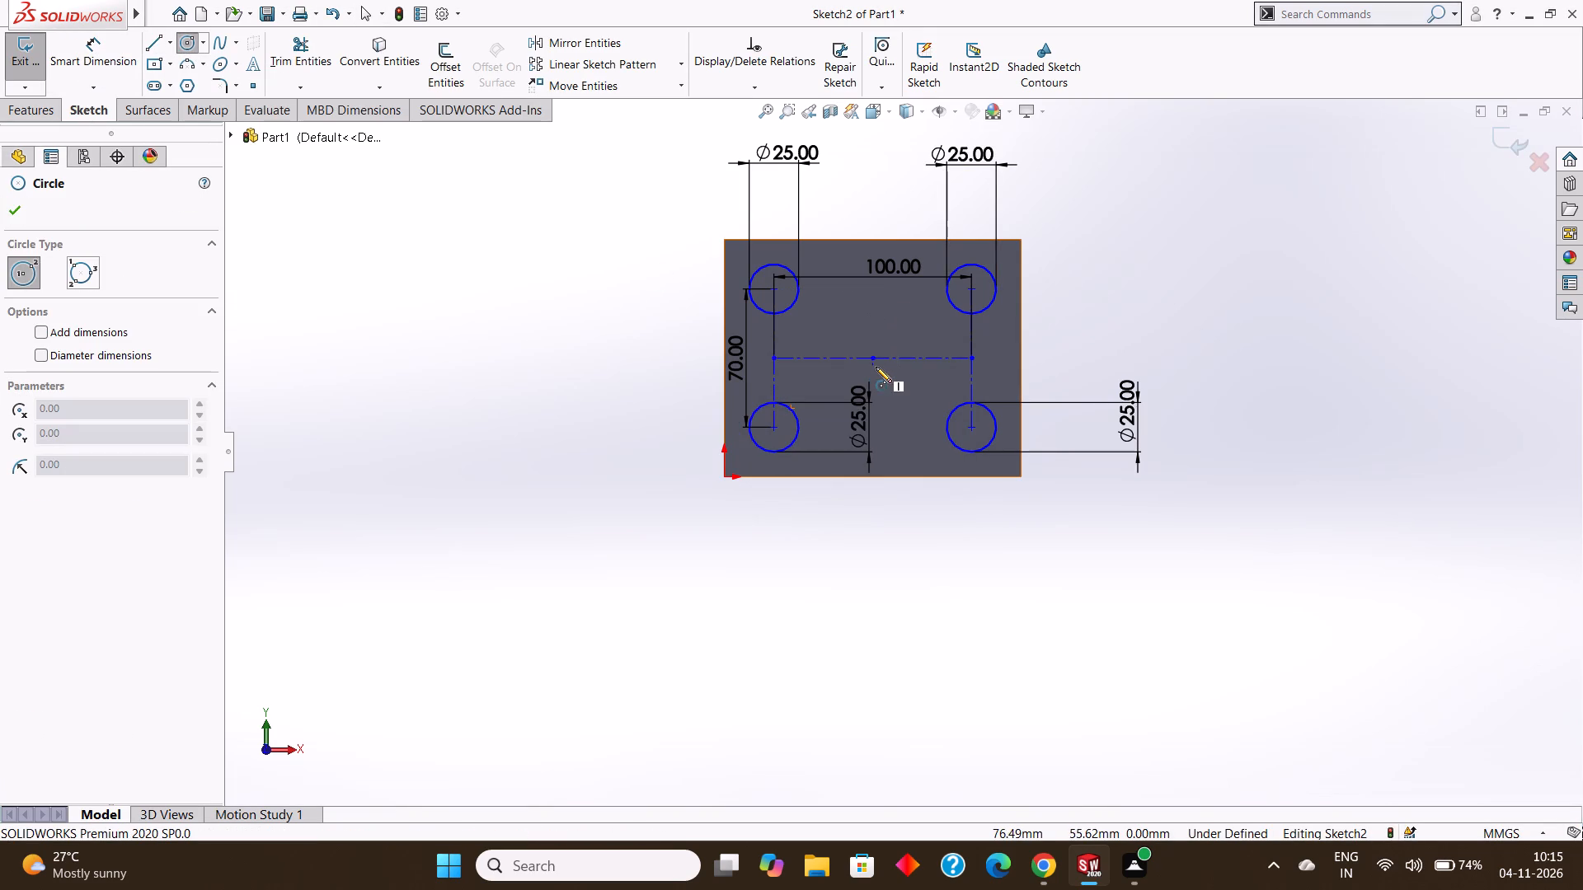
pyautogui.scroll(-3, 863, 278)
pyautogui.scroll(-1, 746, 311)
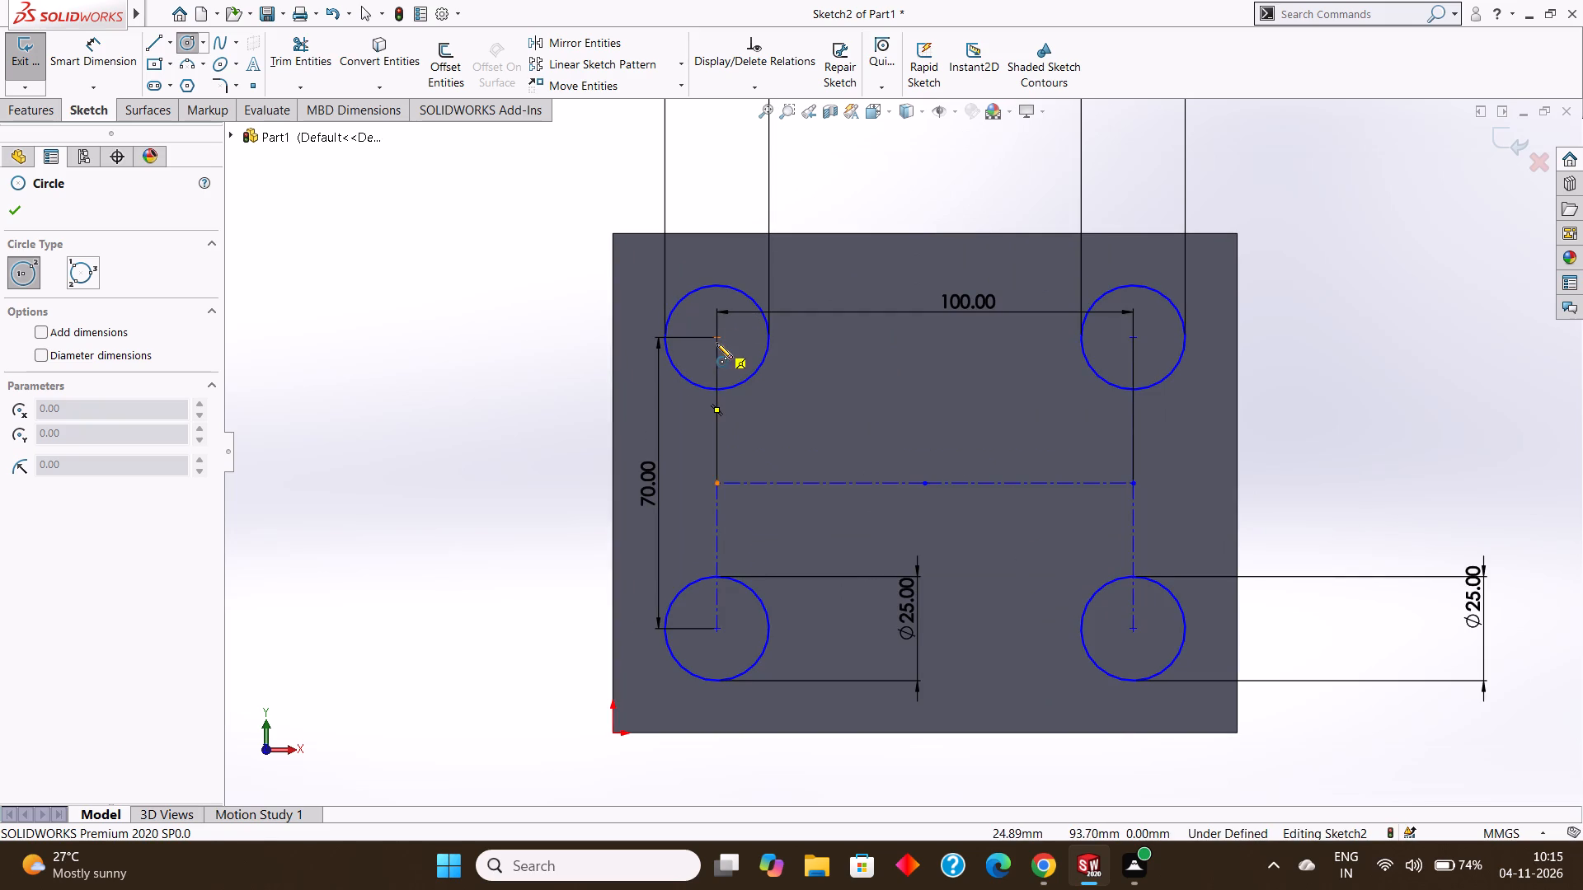
pyautogui.moveTo(721, 337); pyautogui.dragTo(730, 363)
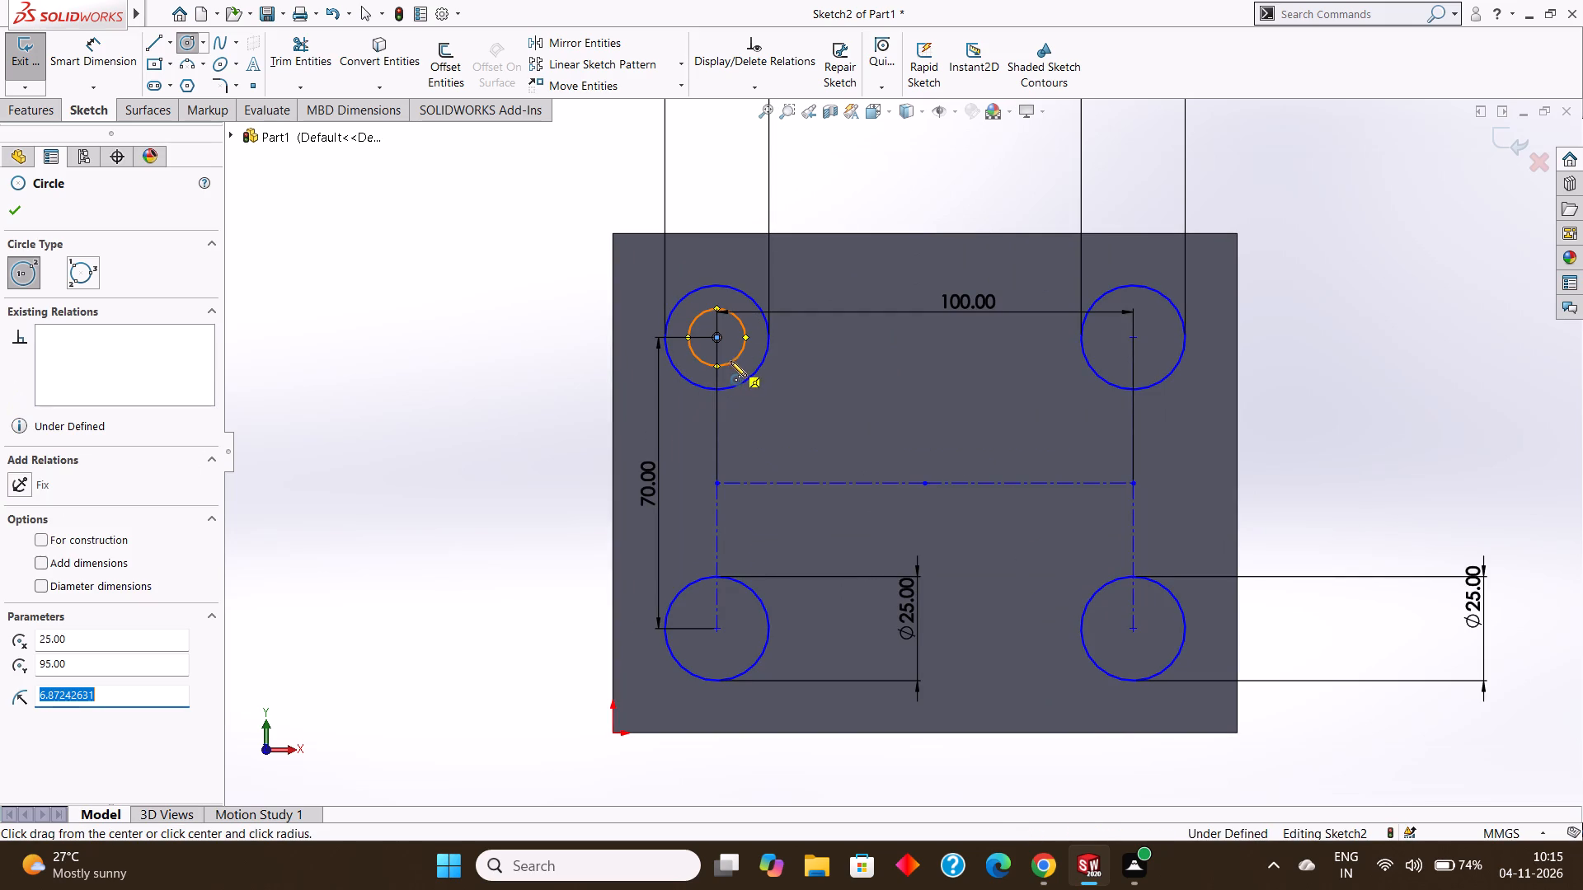
pyautogui.press('BackSpace')
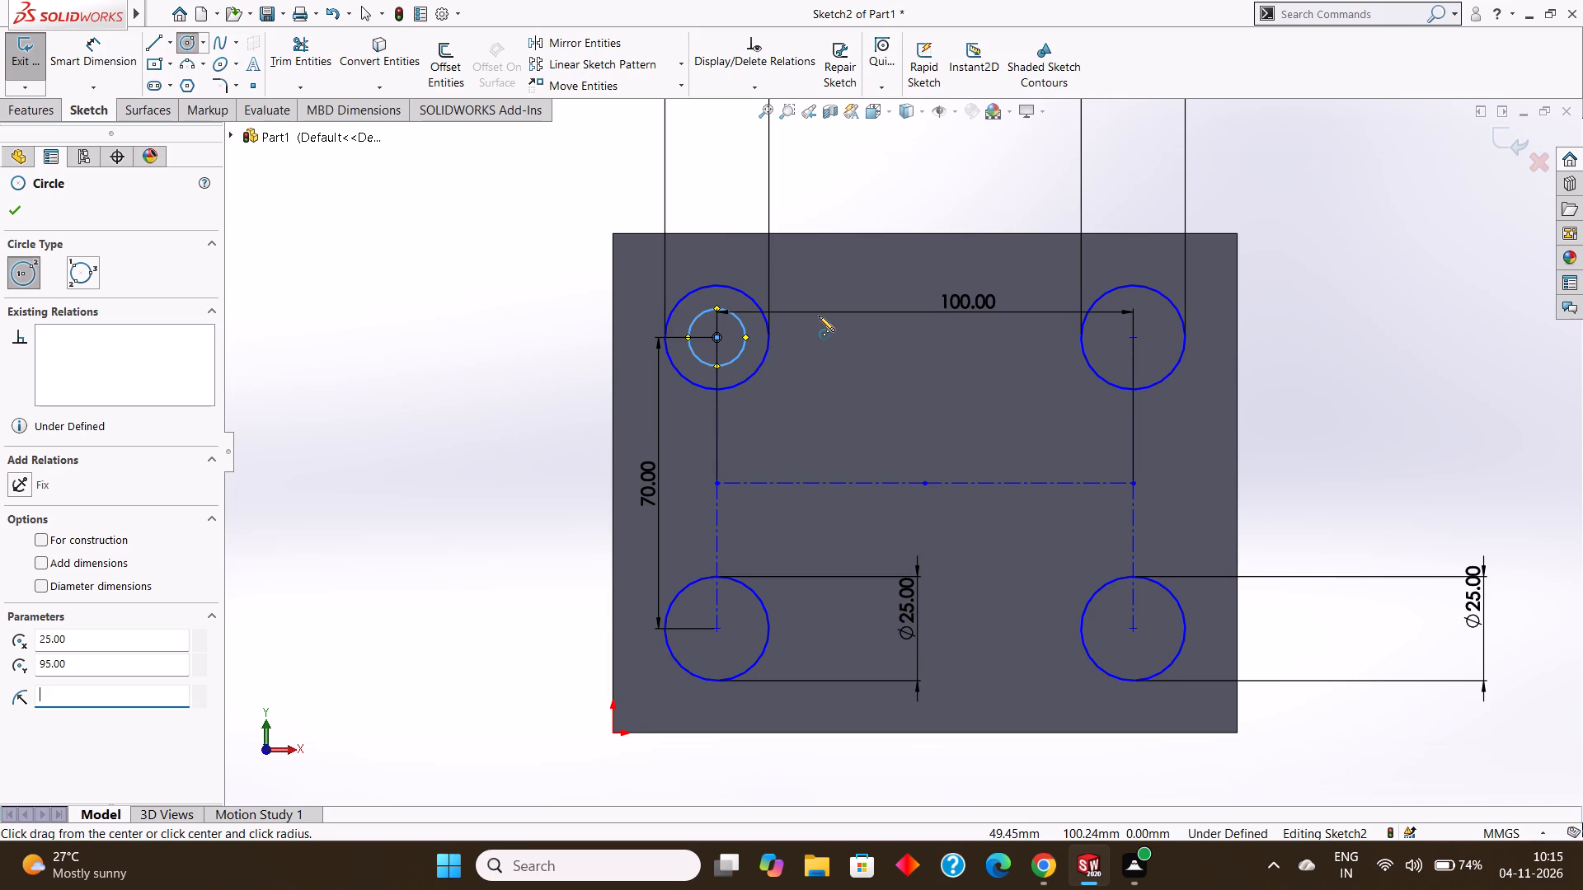
pyautogui.write('7.5')
pyautogui.press('Return')
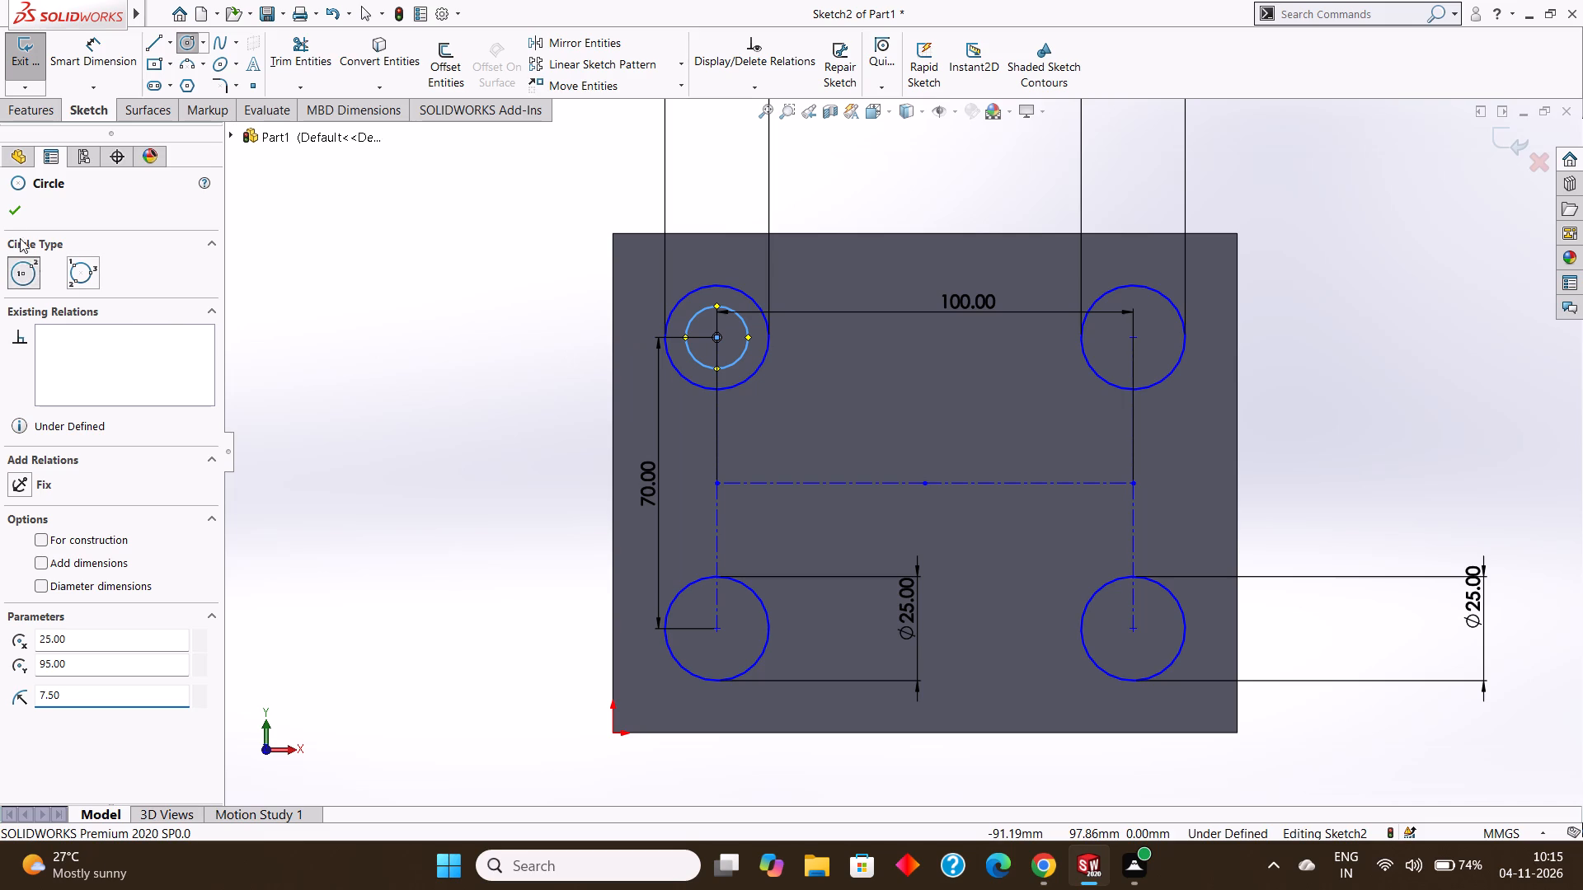
pyautogui.click(12, 213)
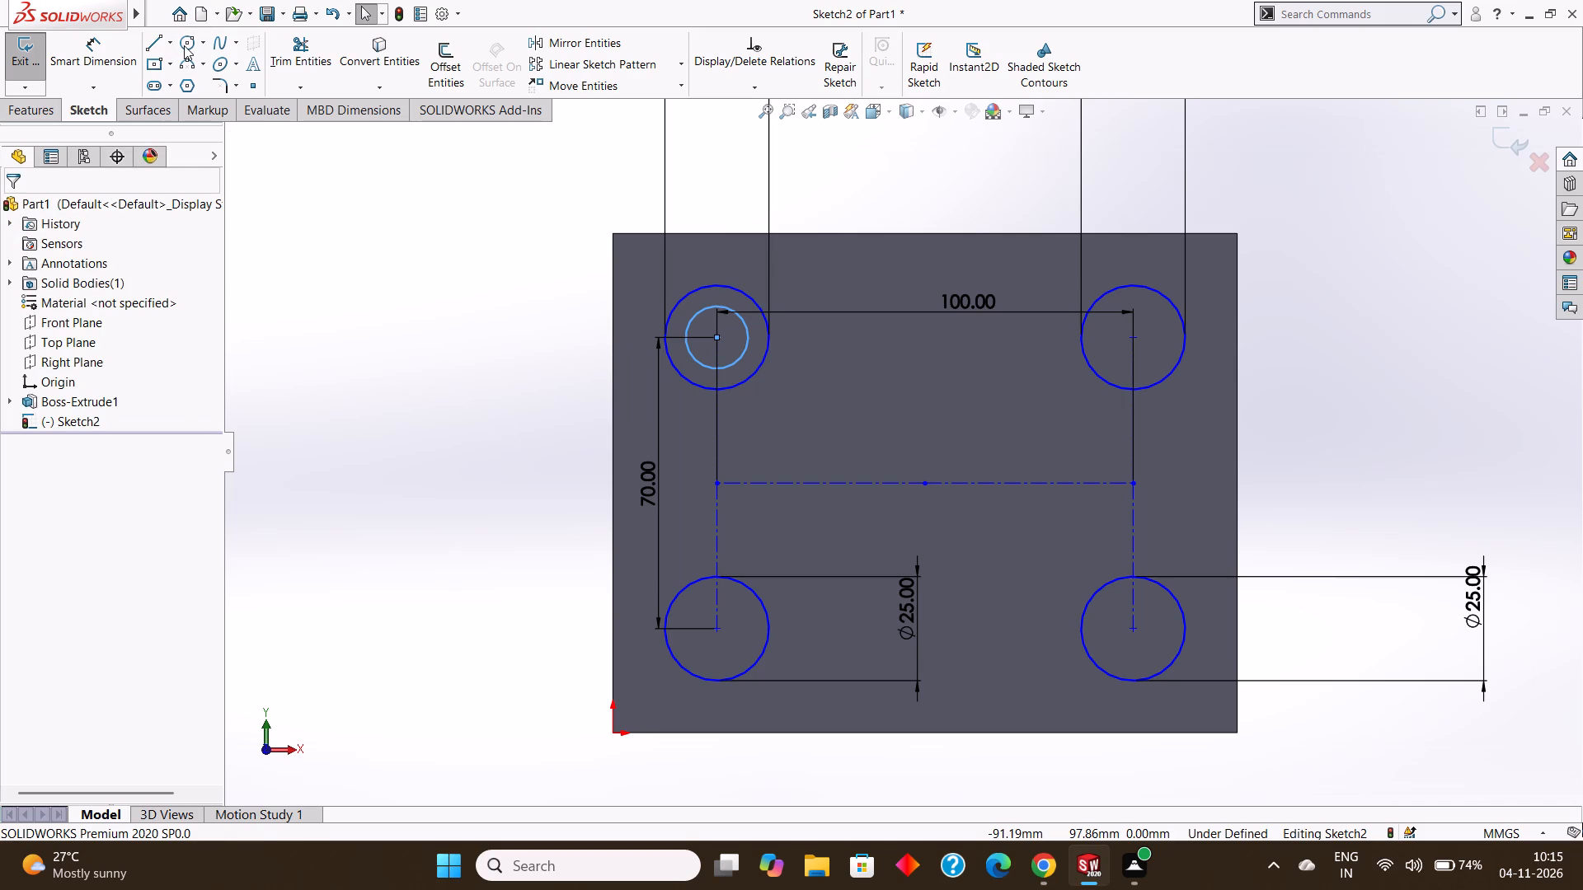
# Draw a circle of radius 7.5 mm concentric with the upper-right 25 mm circle.
pyautogui.click(184, 45)
pyautogui.moveTo(1134, 339); pyautogui.dragTo(1139, 340)
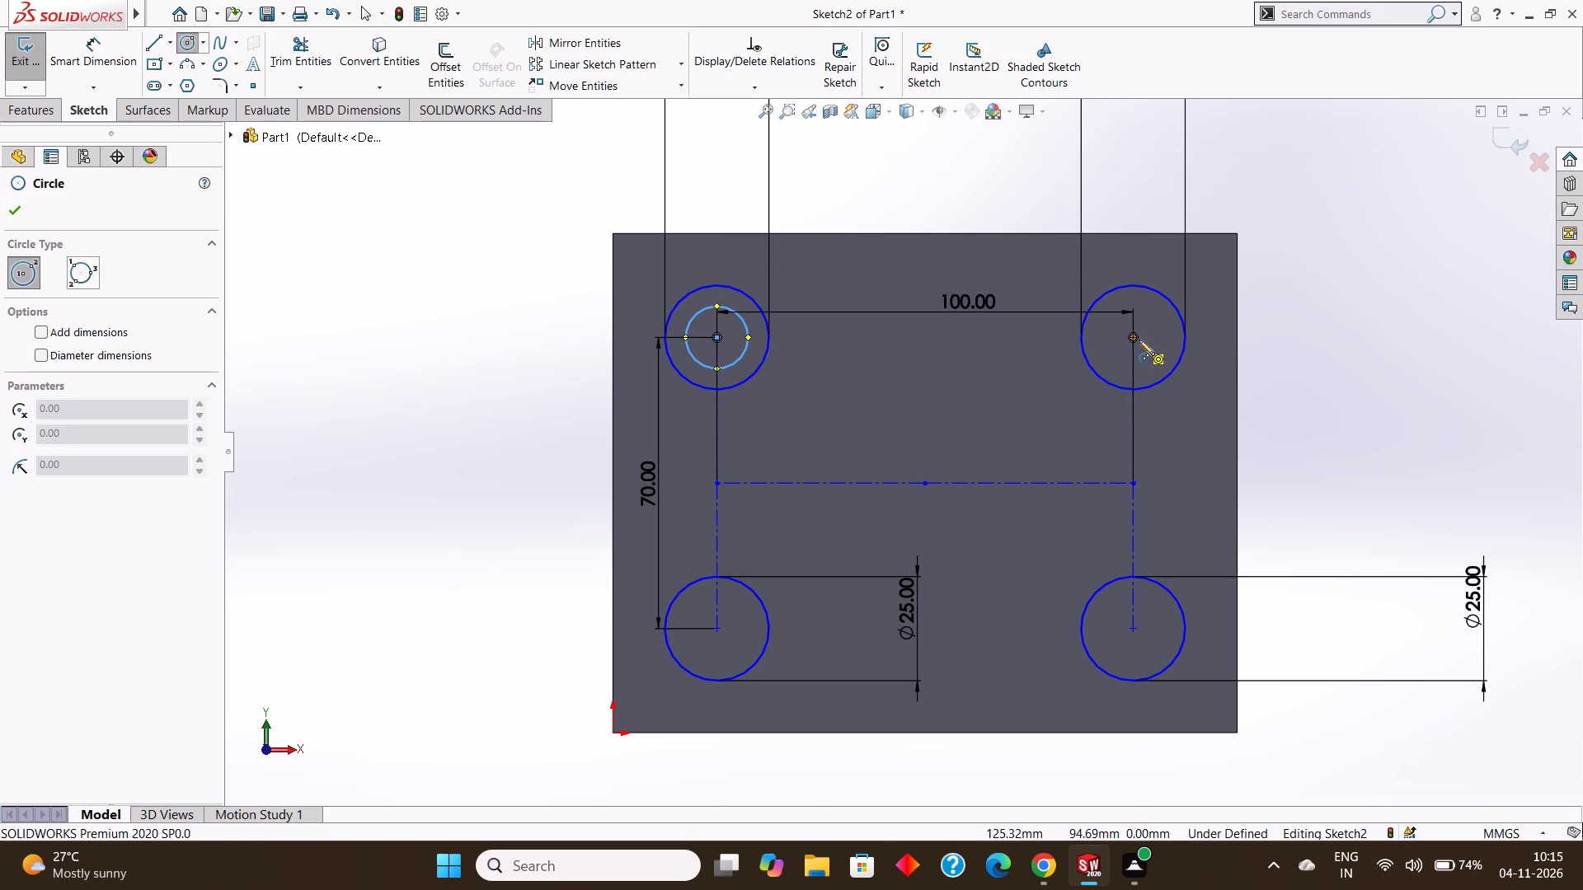
pyautogui.moveTo(1139, 340); pyautogui.dragTo(1150, 359)
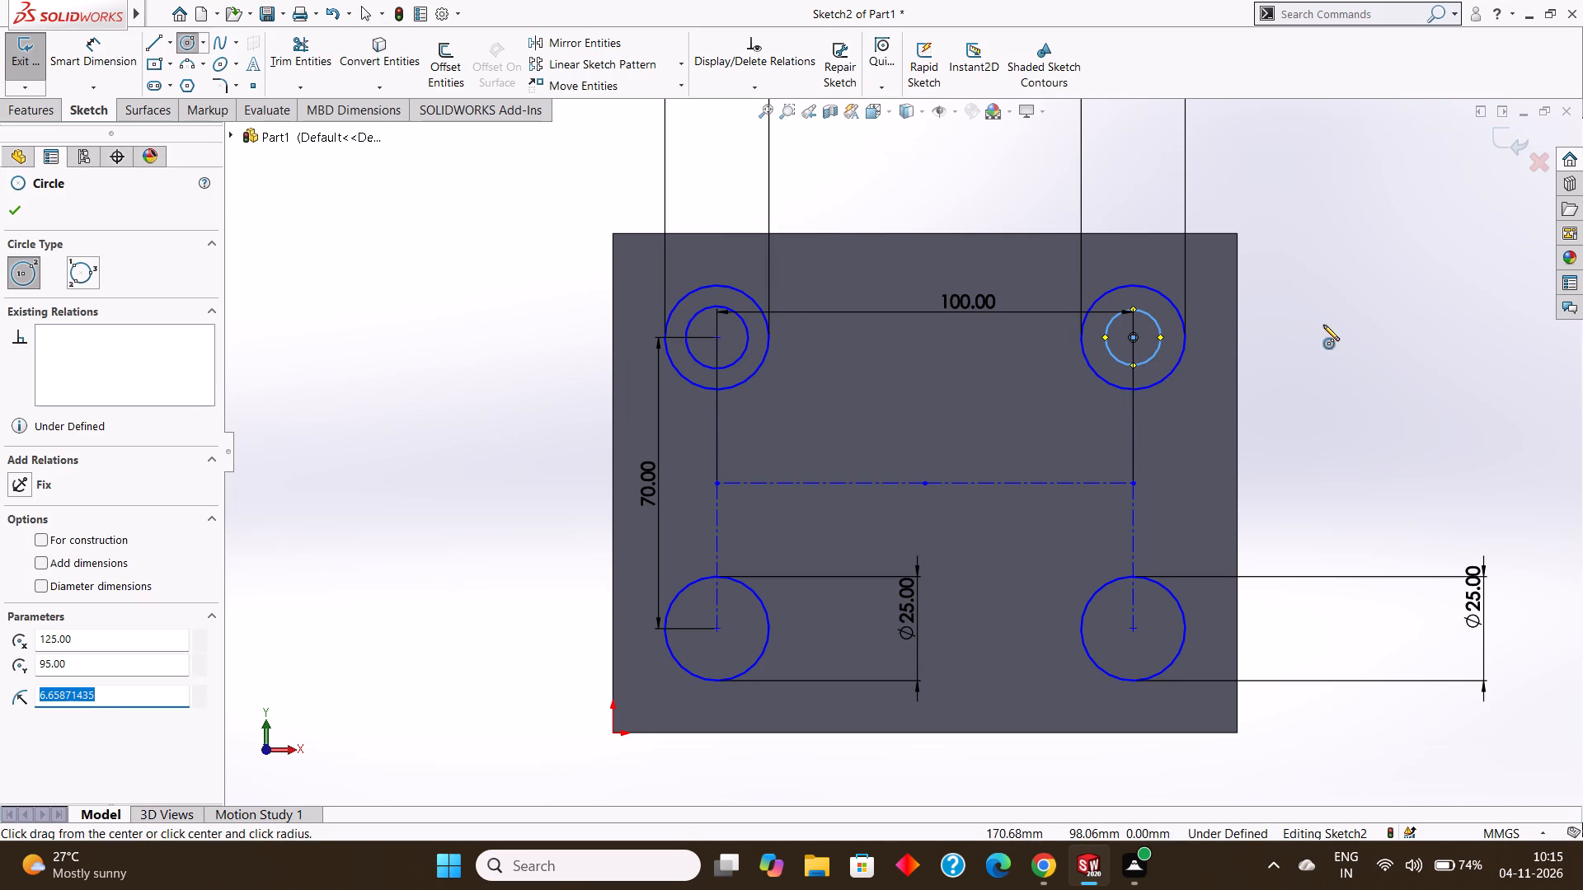
pyautogui.press('BackSpace')
pyautogui.write('7.5')
pyautogui.press('Return')
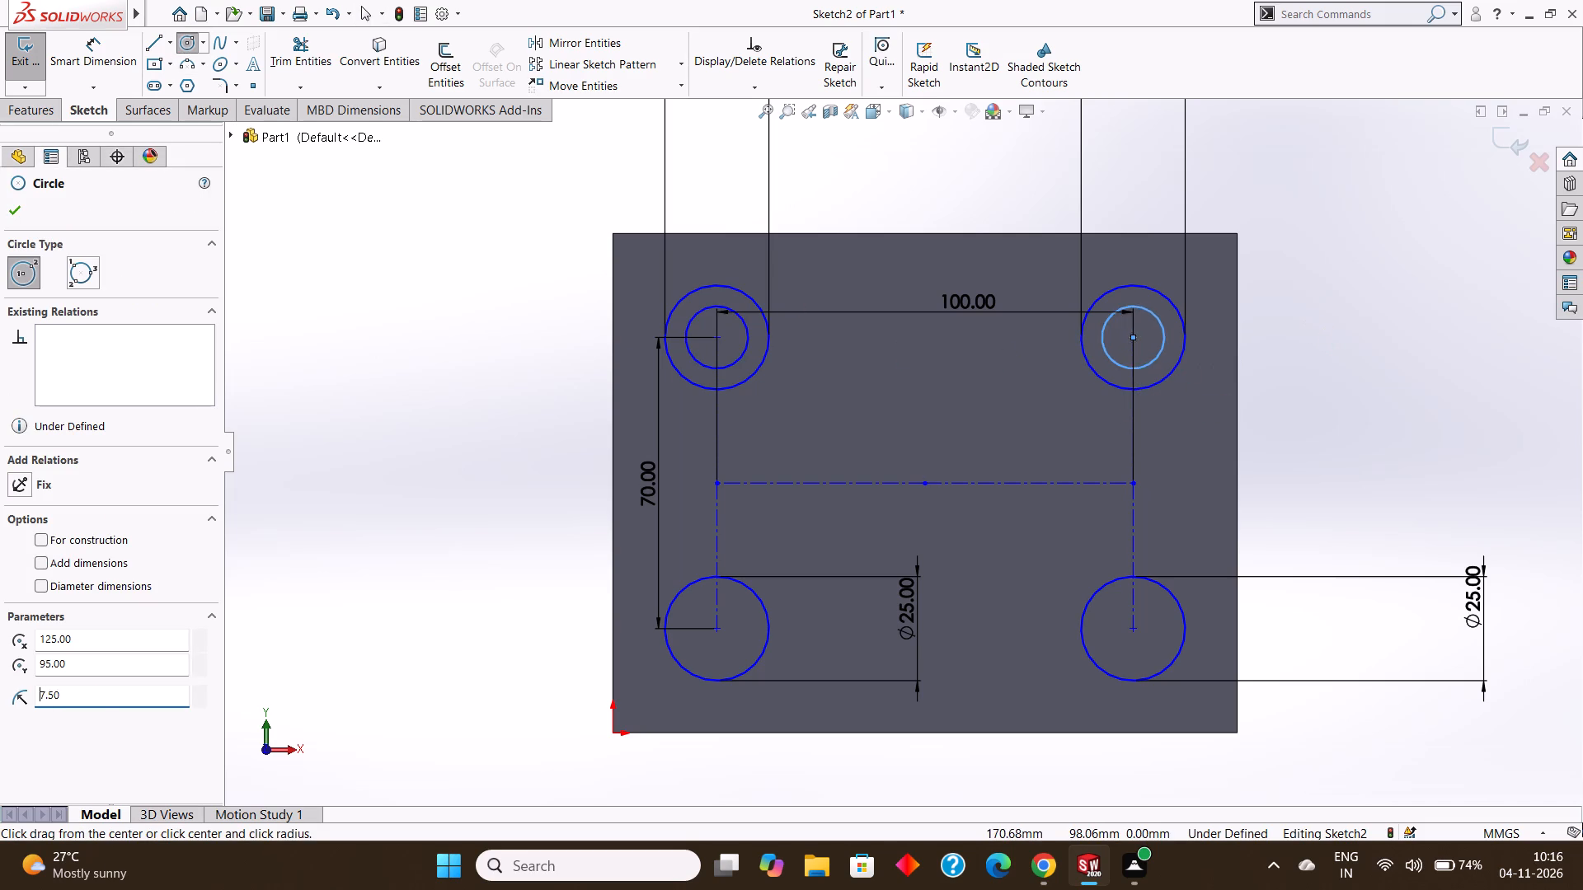
# Draw a circle of radius 7.5 mm concentric with the lower-left 25 mm circle.
pyautogui.scroll(1, 761, 660)
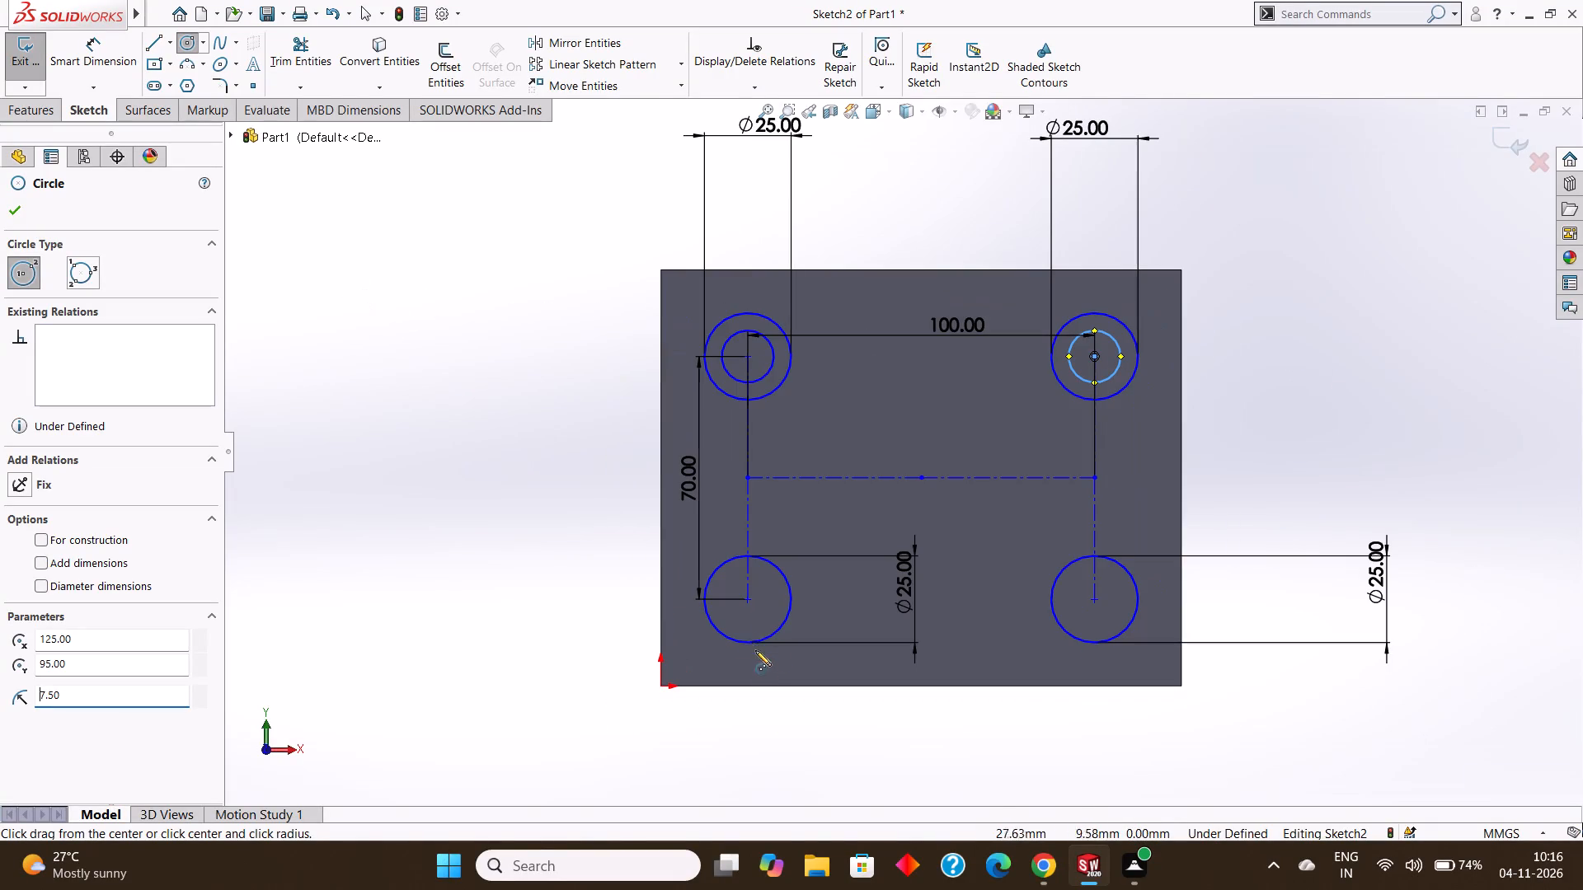
pyautogui.moveTo(747, 601); pyautogui.dragTo(760, 623)
pyautogui.press('BackSpace')
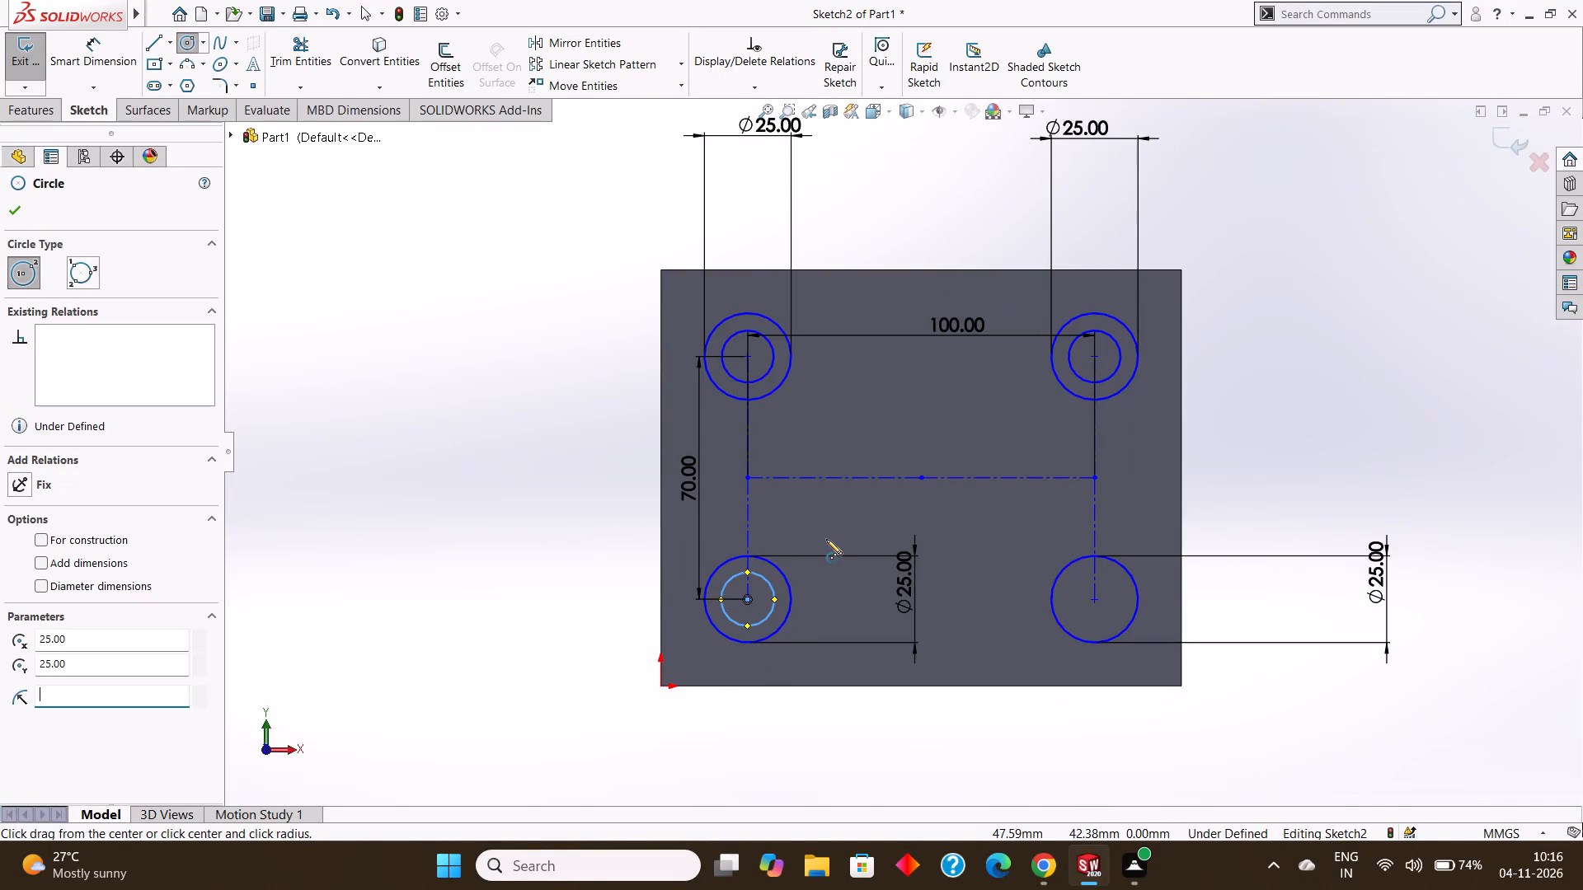
pyautogui.write('7.')
pyautogui.press('5')
pyautogui.press('Return')
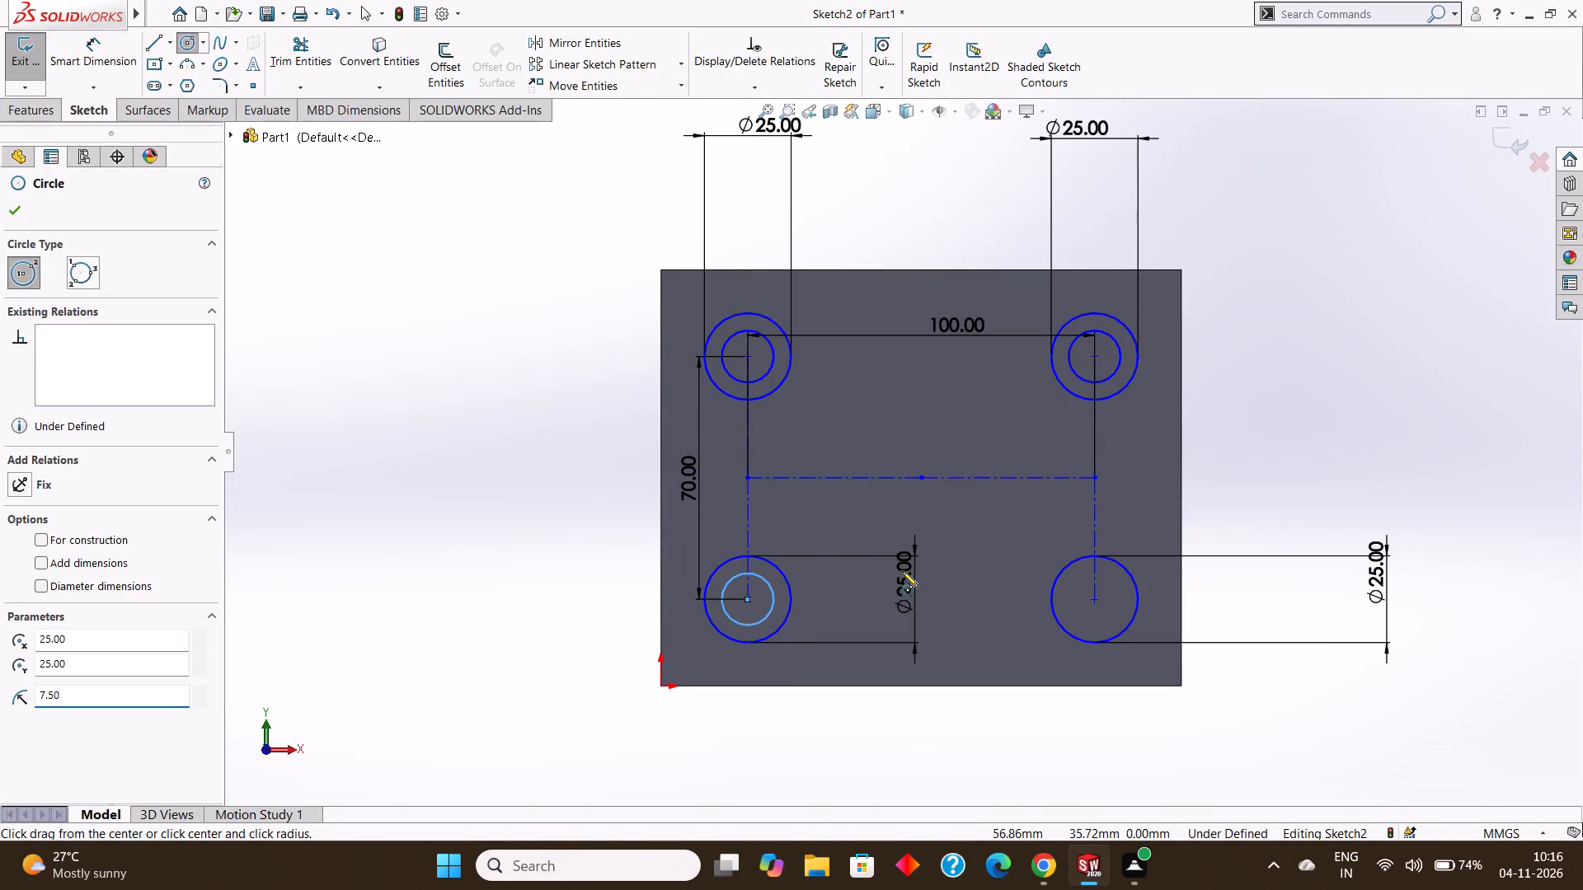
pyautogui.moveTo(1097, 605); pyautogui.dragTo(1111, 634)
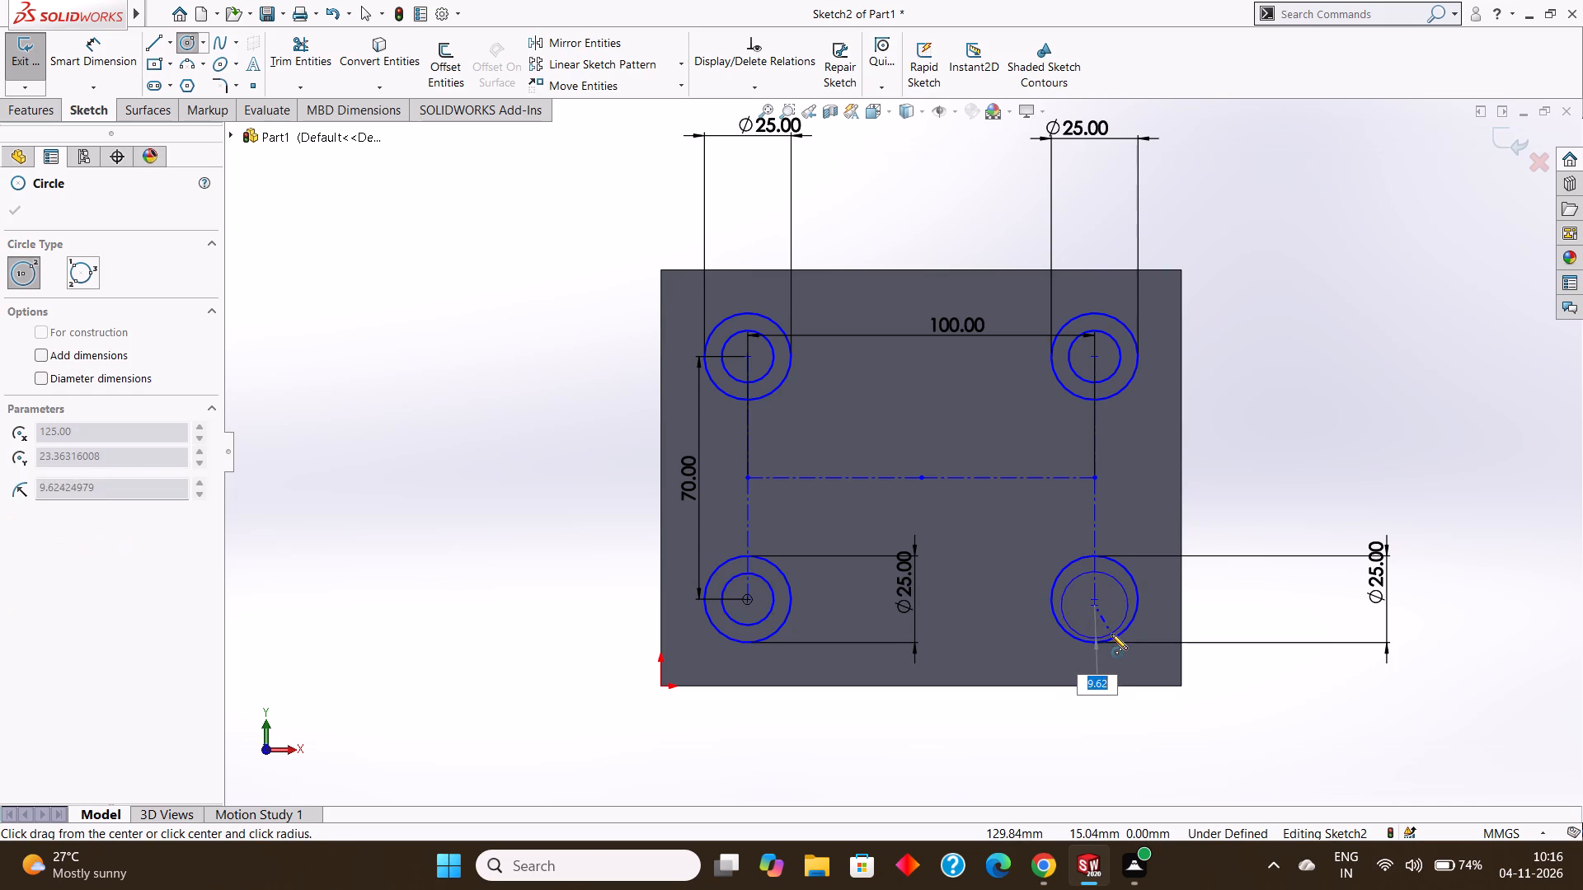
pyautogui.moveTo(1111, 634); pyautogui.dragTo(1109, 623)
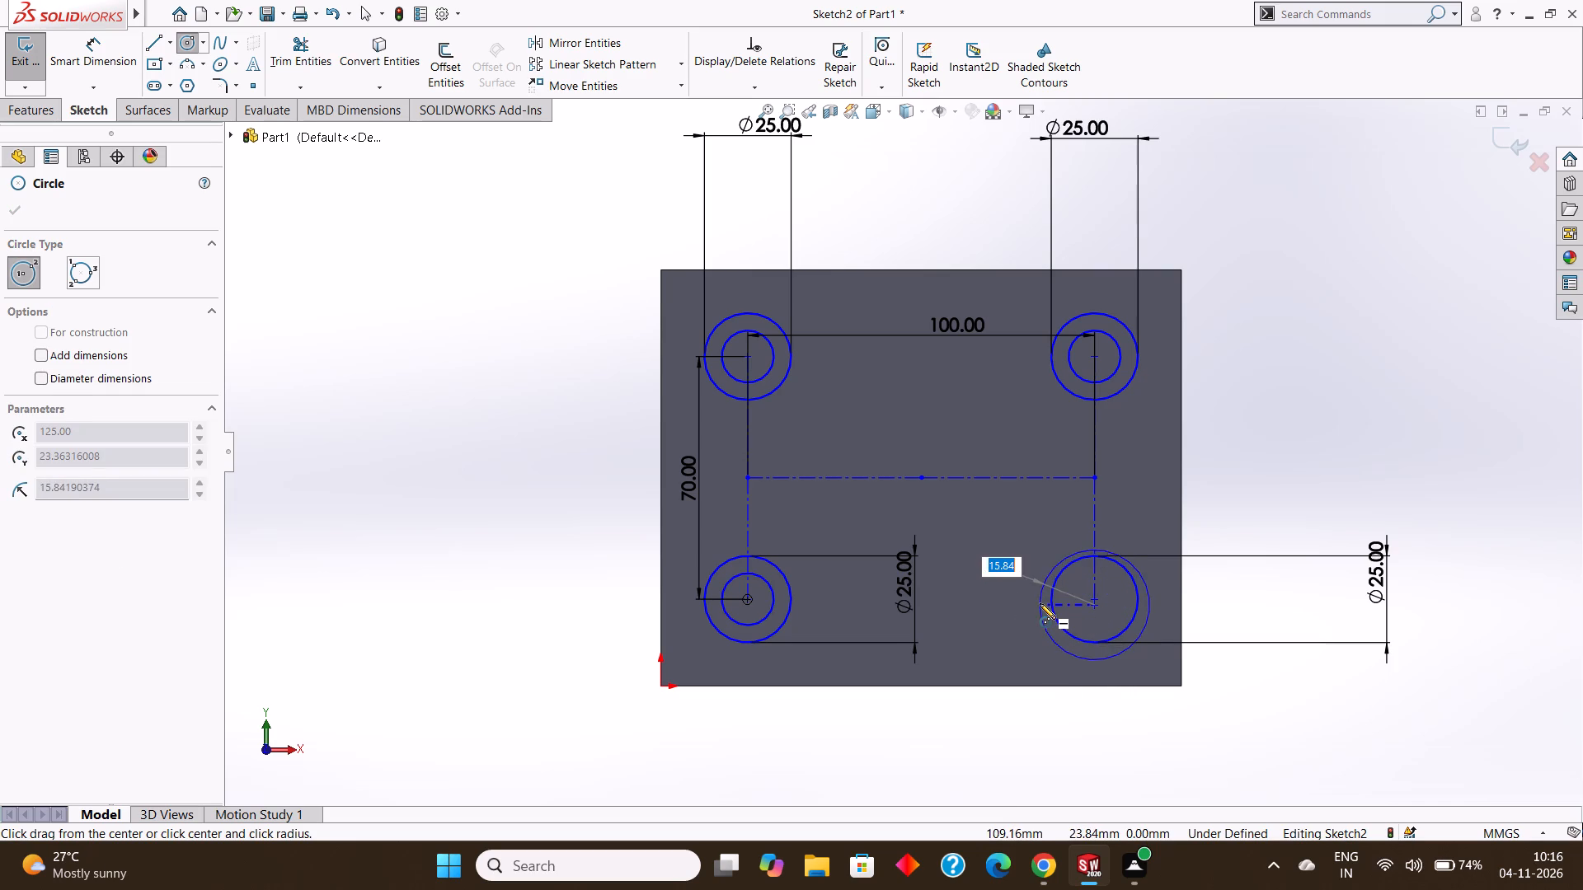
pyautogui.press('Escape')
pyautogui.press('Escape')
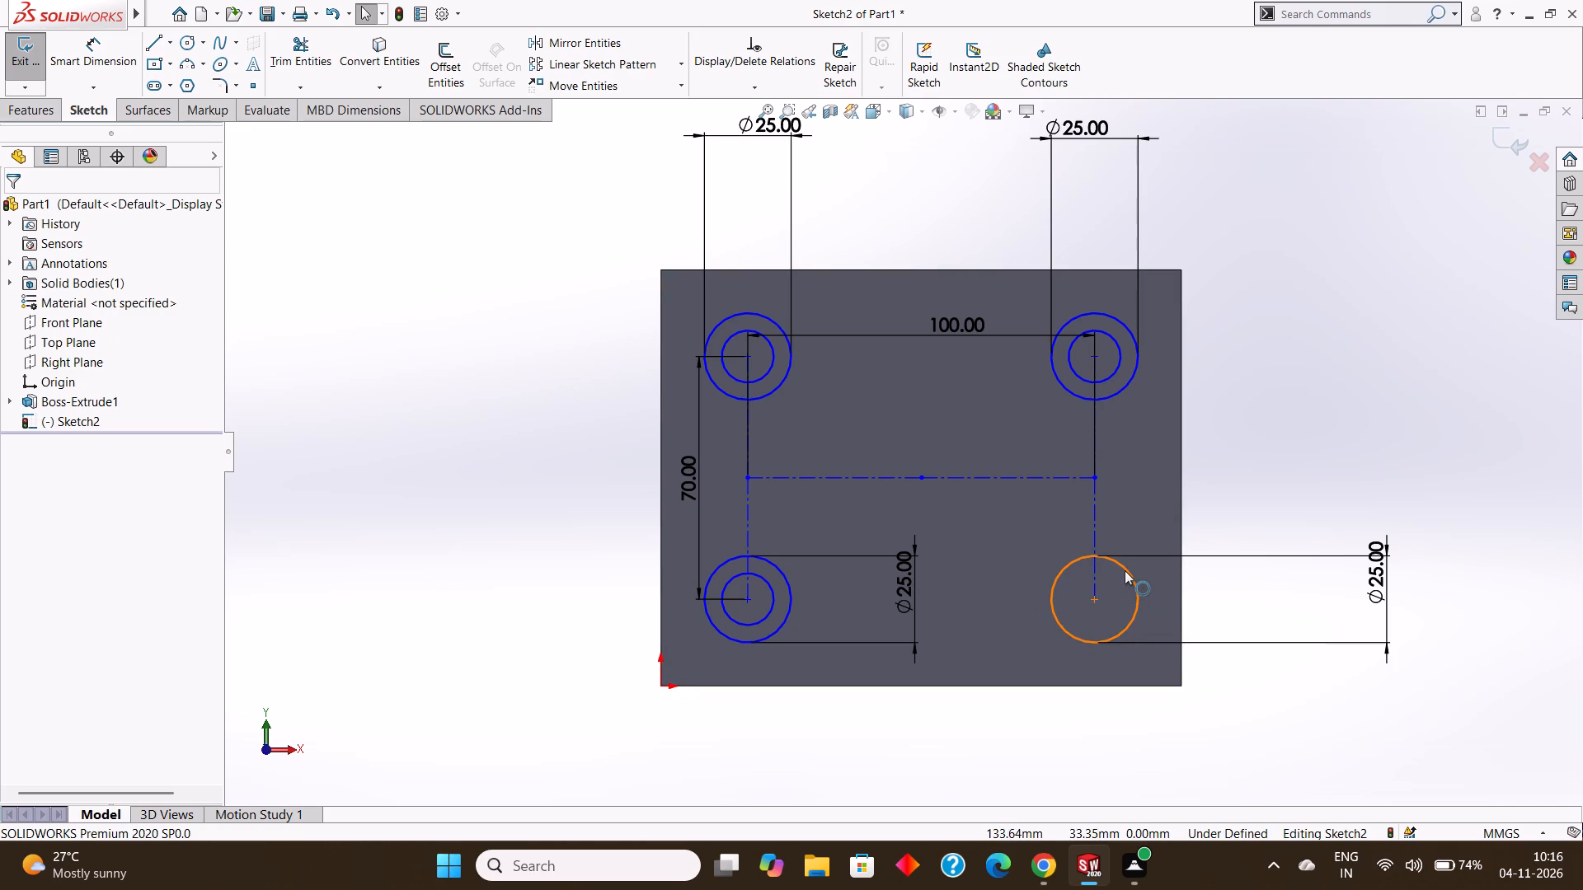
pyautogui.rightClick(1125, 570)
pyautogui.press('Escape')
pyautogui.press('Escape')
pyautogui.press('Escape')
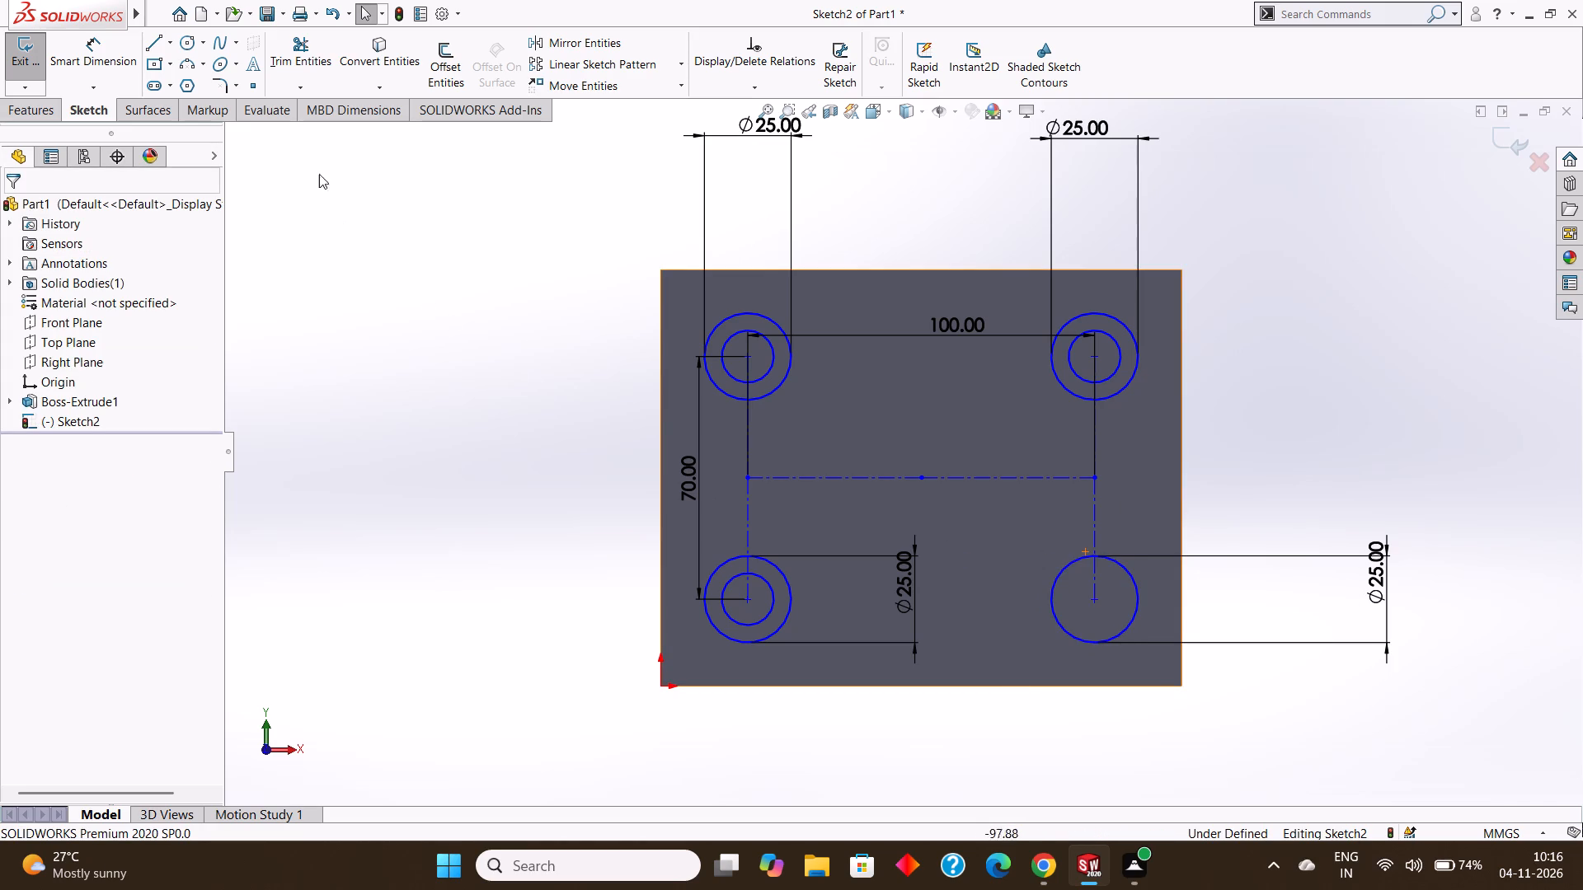
# Draw a circle of radius 7.5 mm concentric with the lower-right 25 mm circle.
pyautogui.click(190, 42)
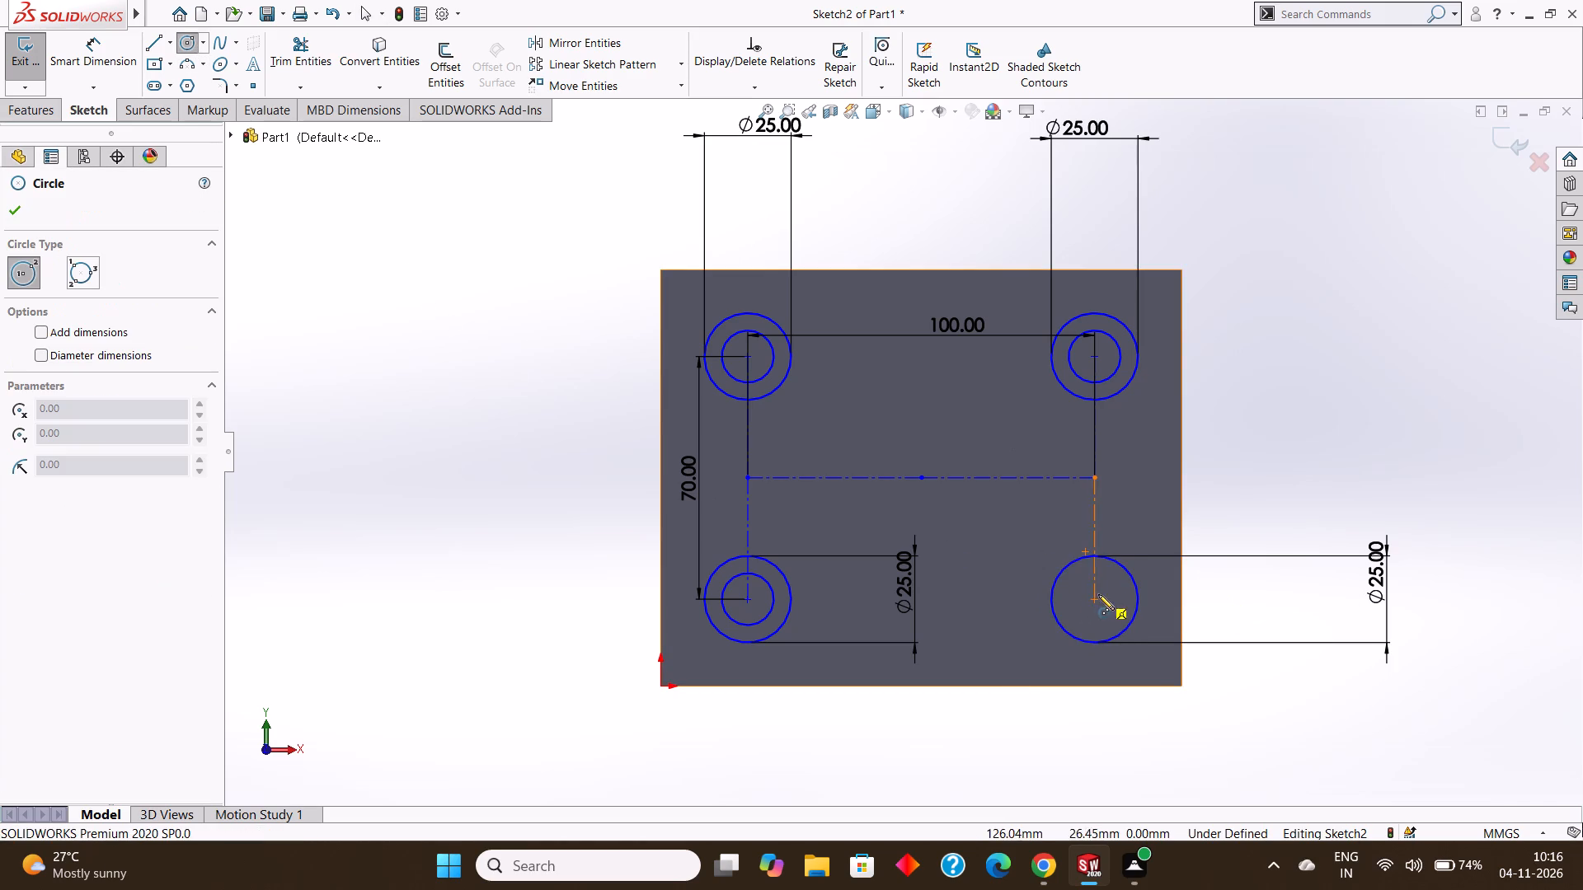
pyautogui.moveTo(1092, 600); pyautogui.dragTo(1106, 620)
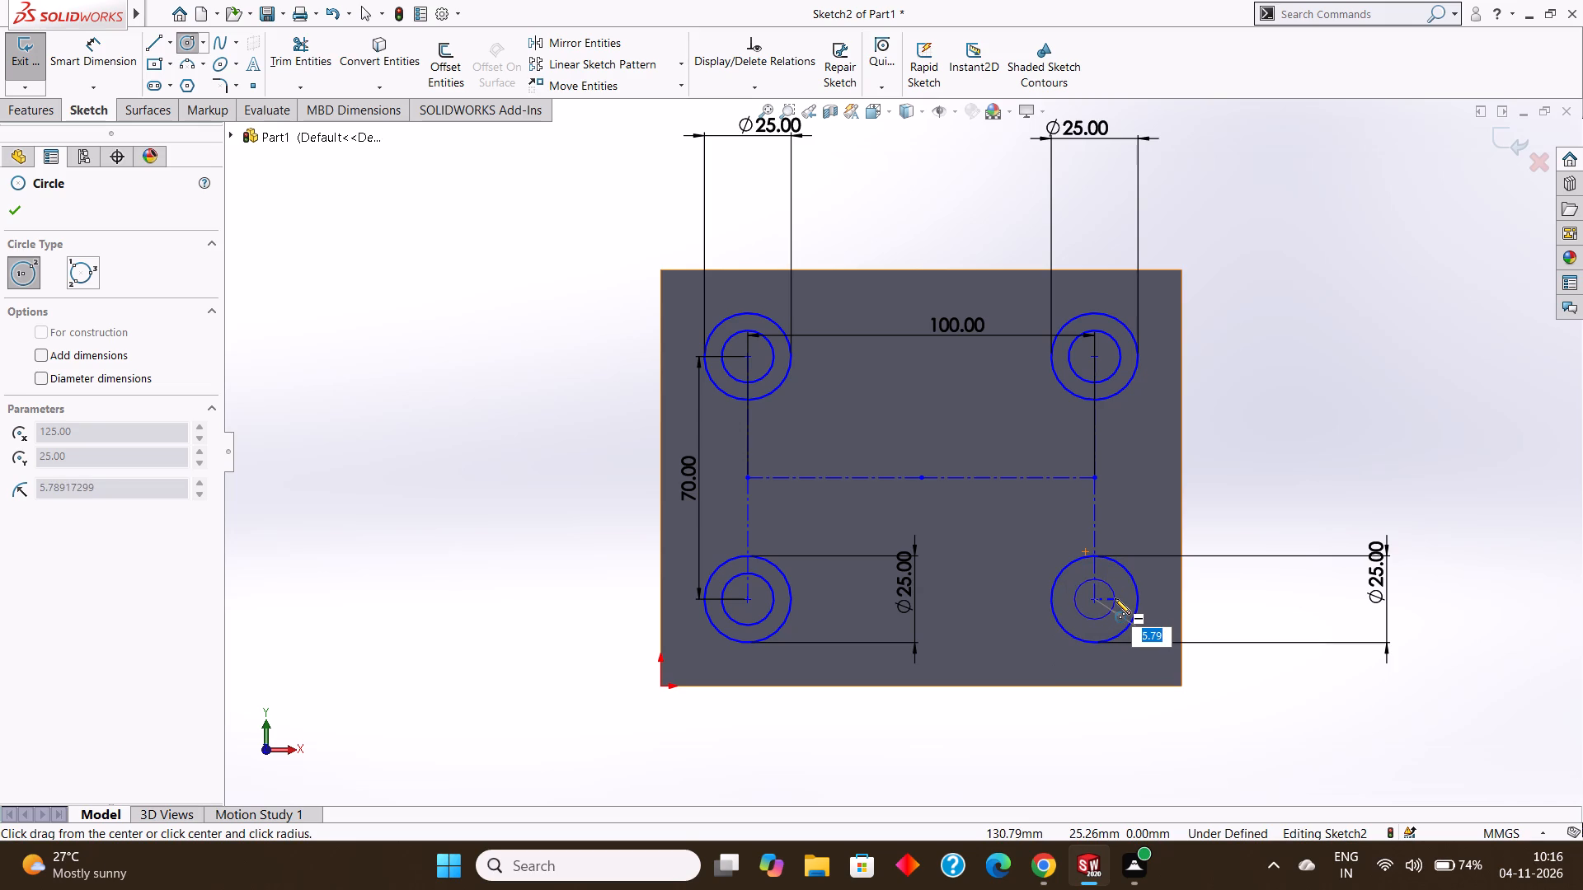
pyautogui.press('BackSpace')
pyautogui.write('7.2')
pyautogui.press('BackSpace')
pyautogui.press('5')
pyautogui.press('Return')
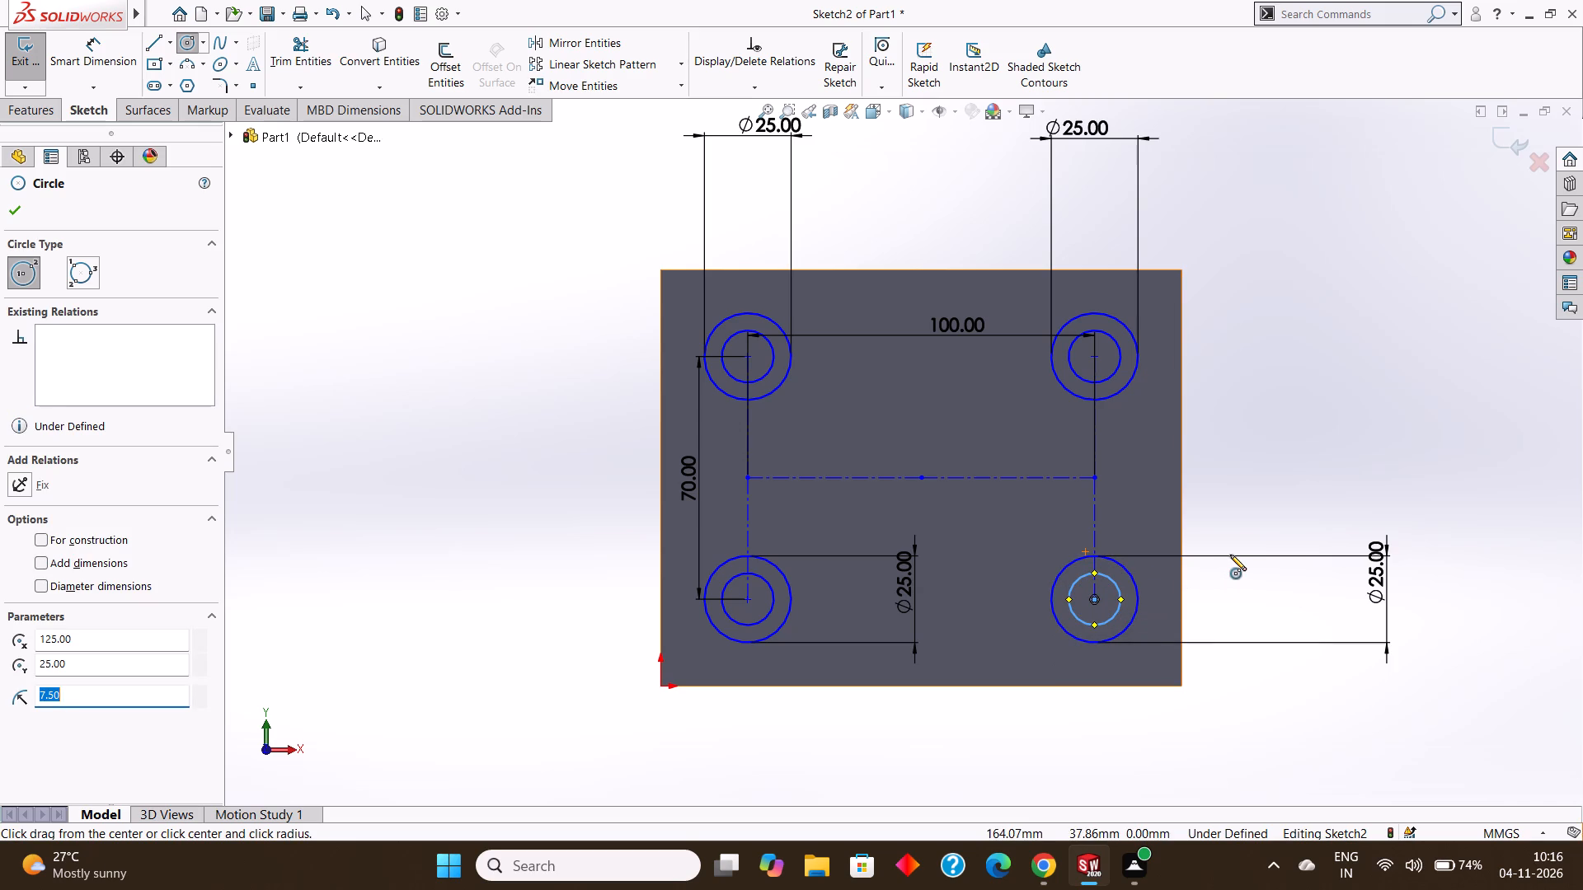
pyautogui.press('Escape')
pyautogui.press('Escape')
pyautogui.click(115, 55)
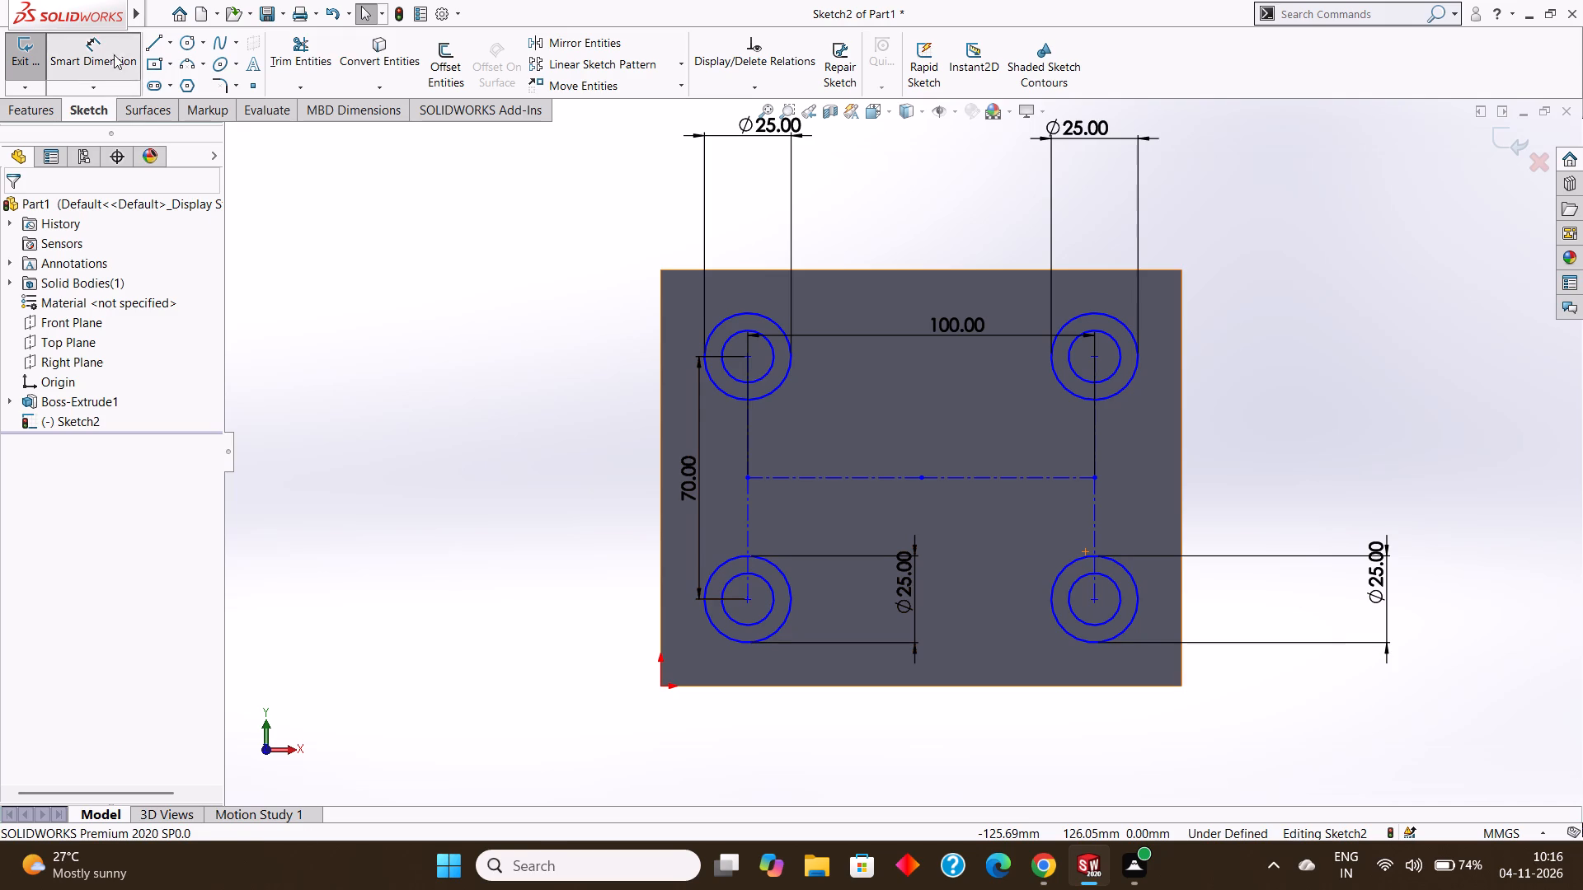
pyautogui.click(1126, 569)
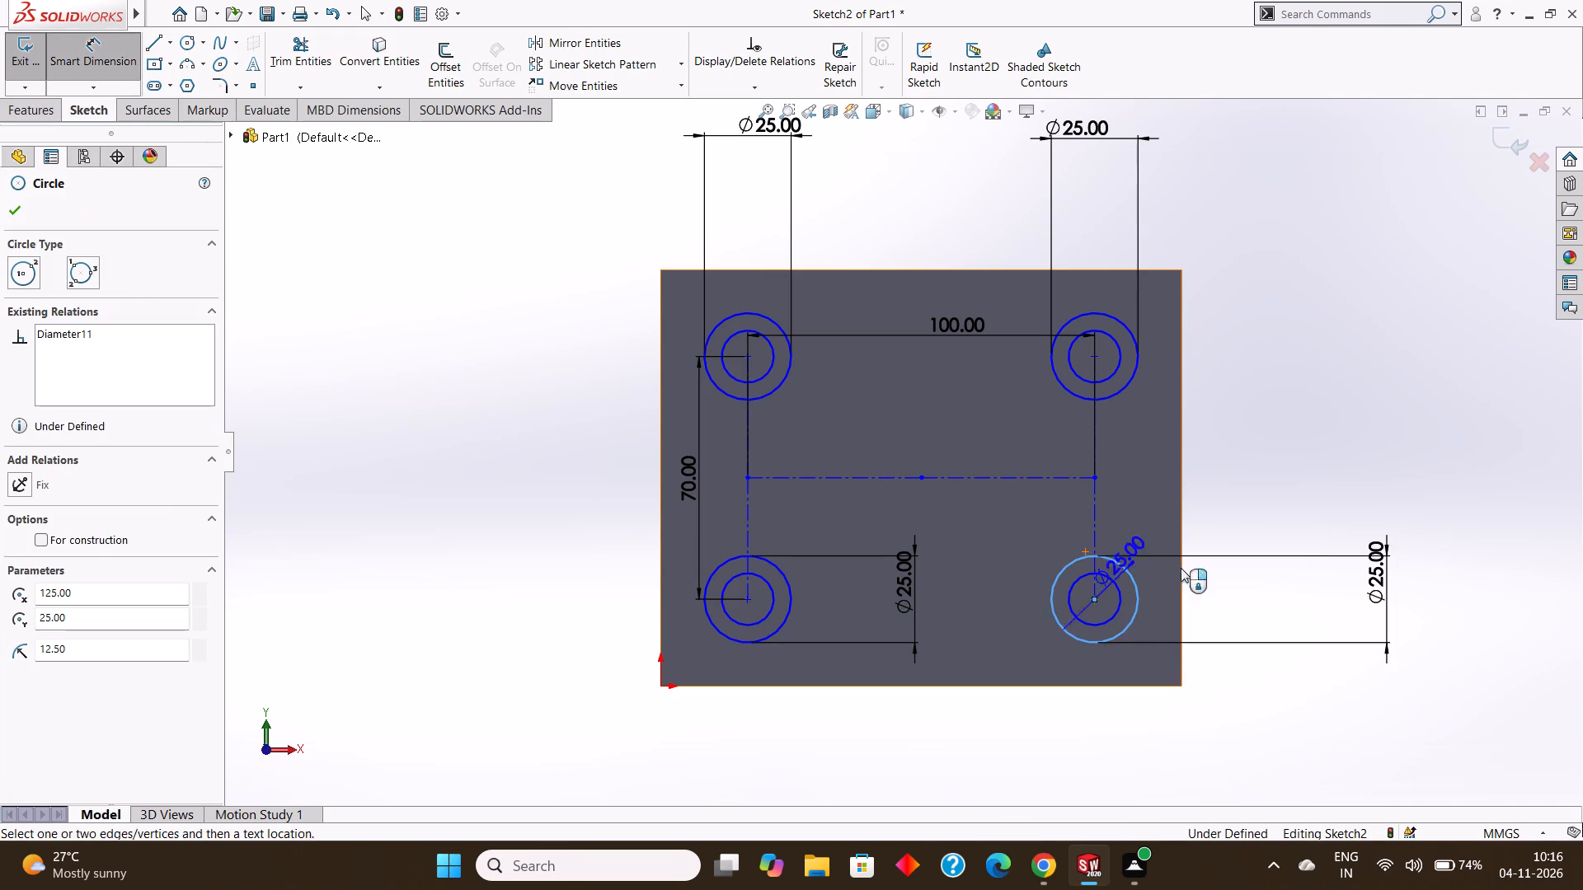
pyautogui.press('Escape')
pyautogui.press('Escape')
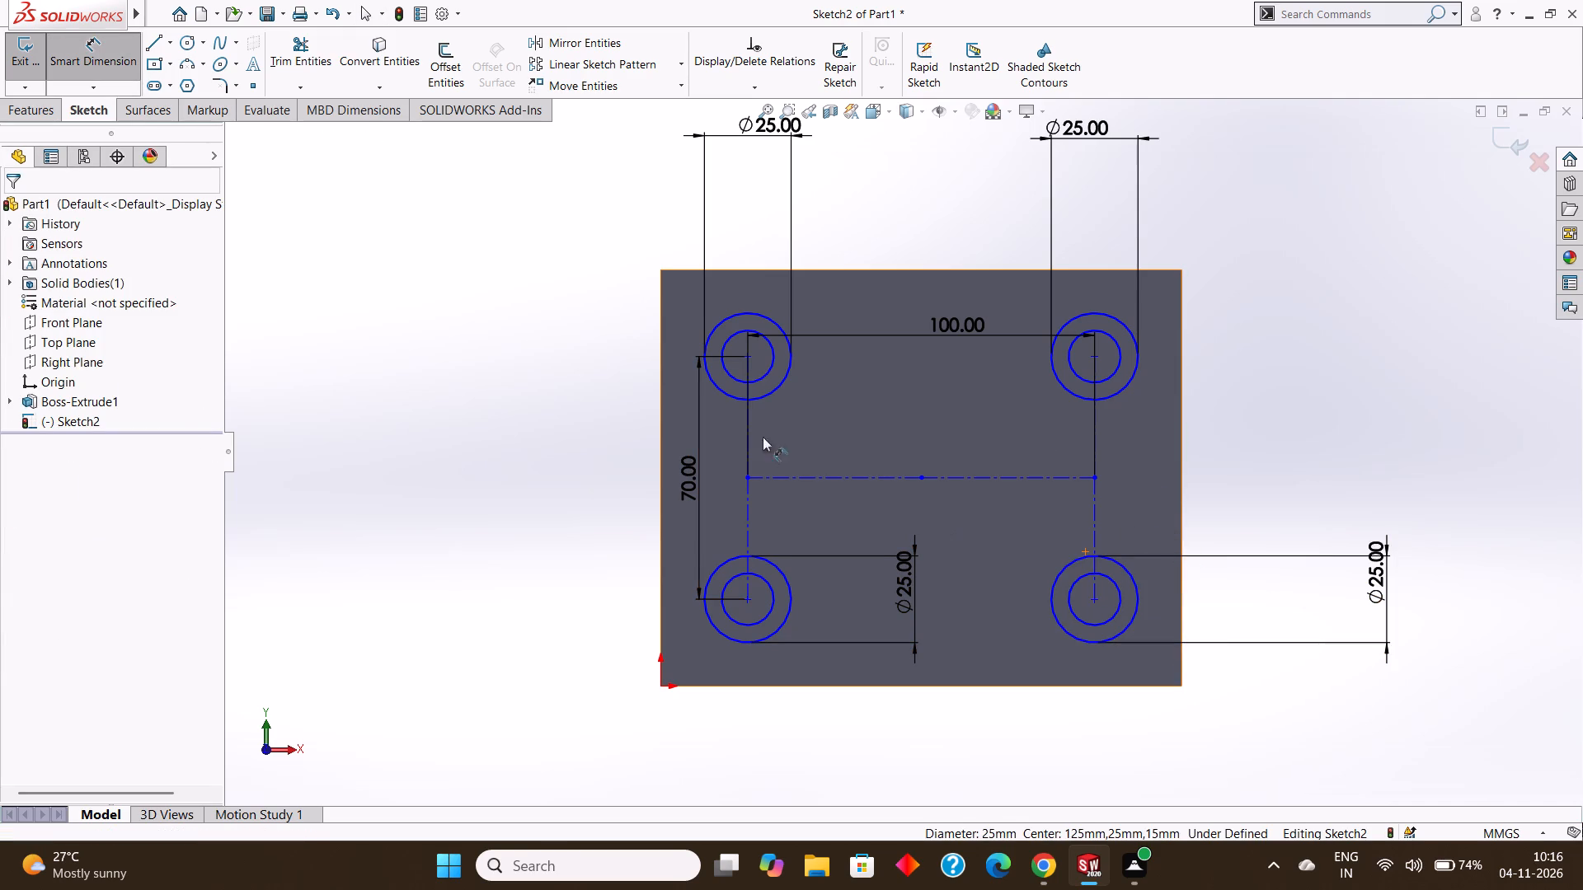
# Dimension the upper-left and upper-right inner circles with a diameter of 15 mm each.
pyautogui.click(106, 49)
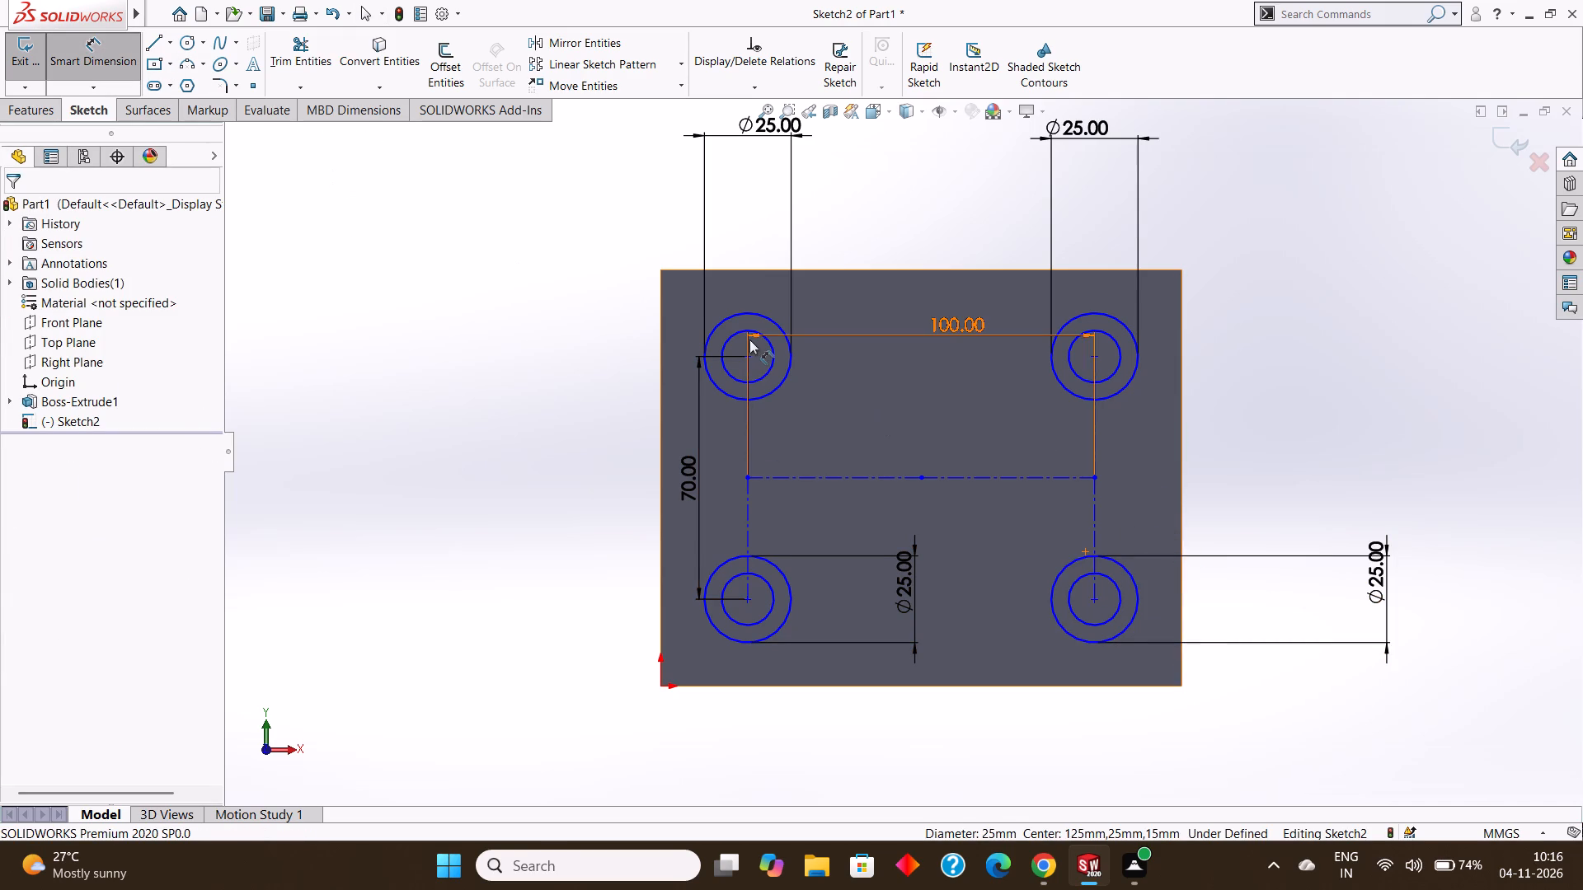
pyautogui.click(736, 335)
pyautogui.click(734, 228)
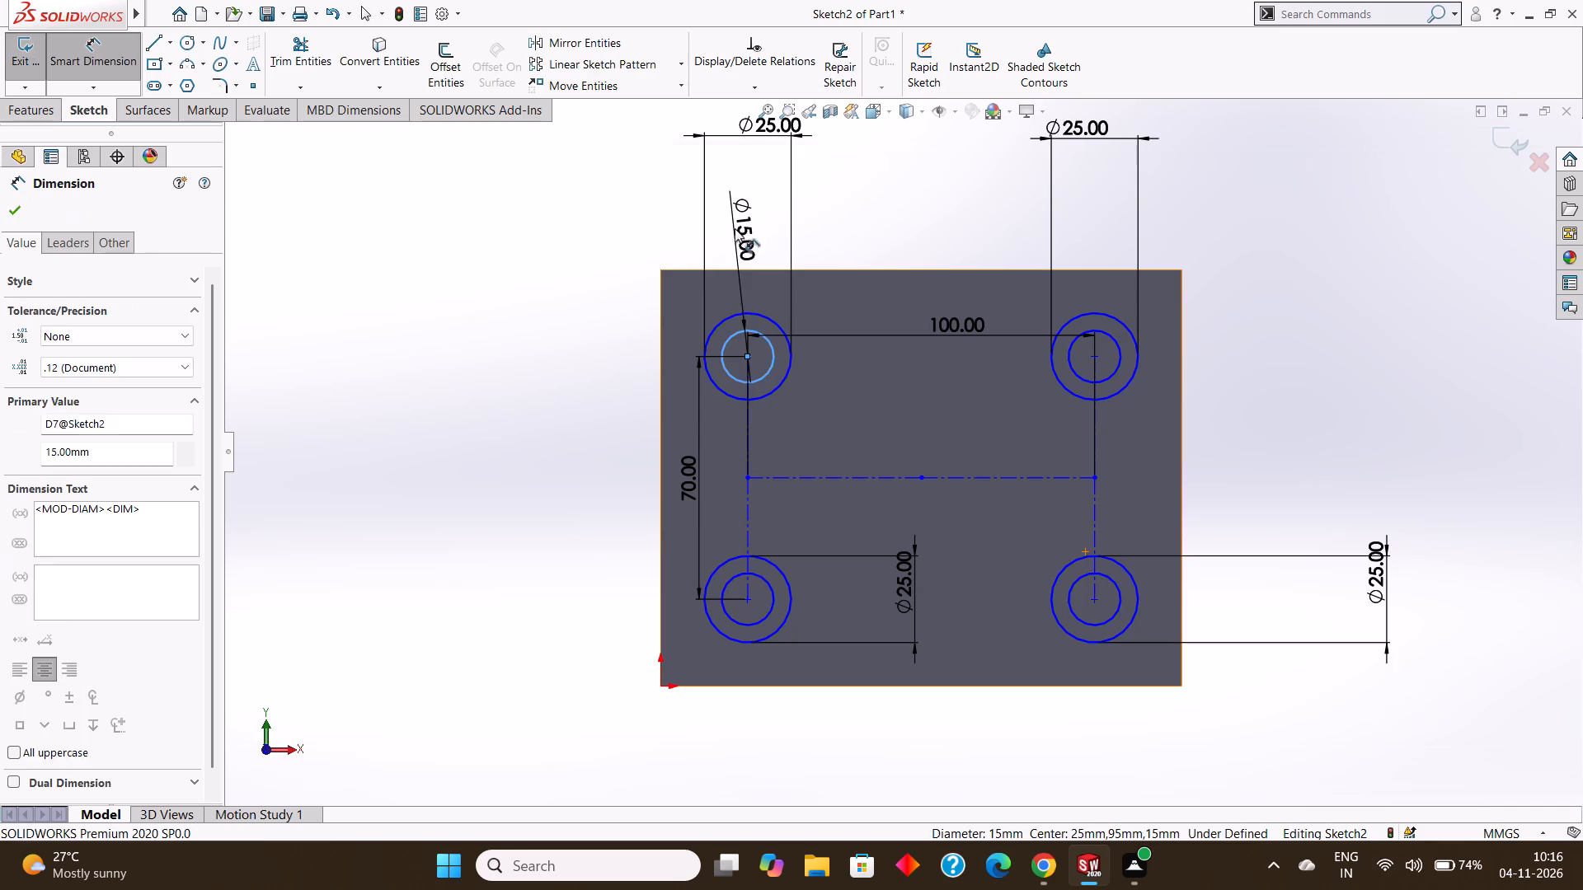
pyautogui.click(668, 208)
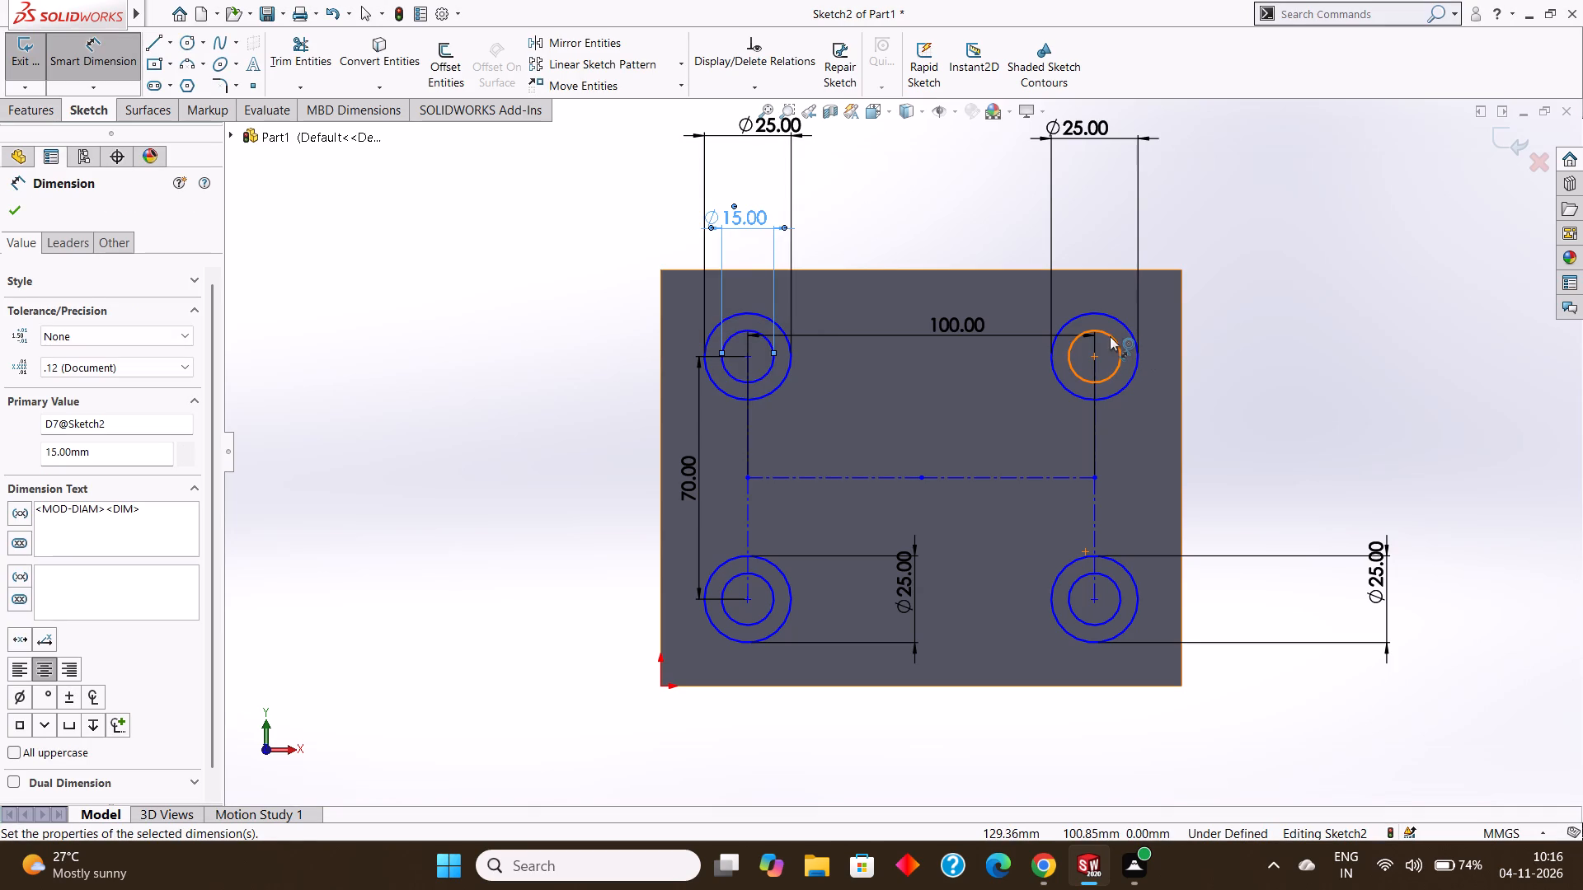
pyautogui.click(1110, 336)
pyautogui.click(1083, 246)
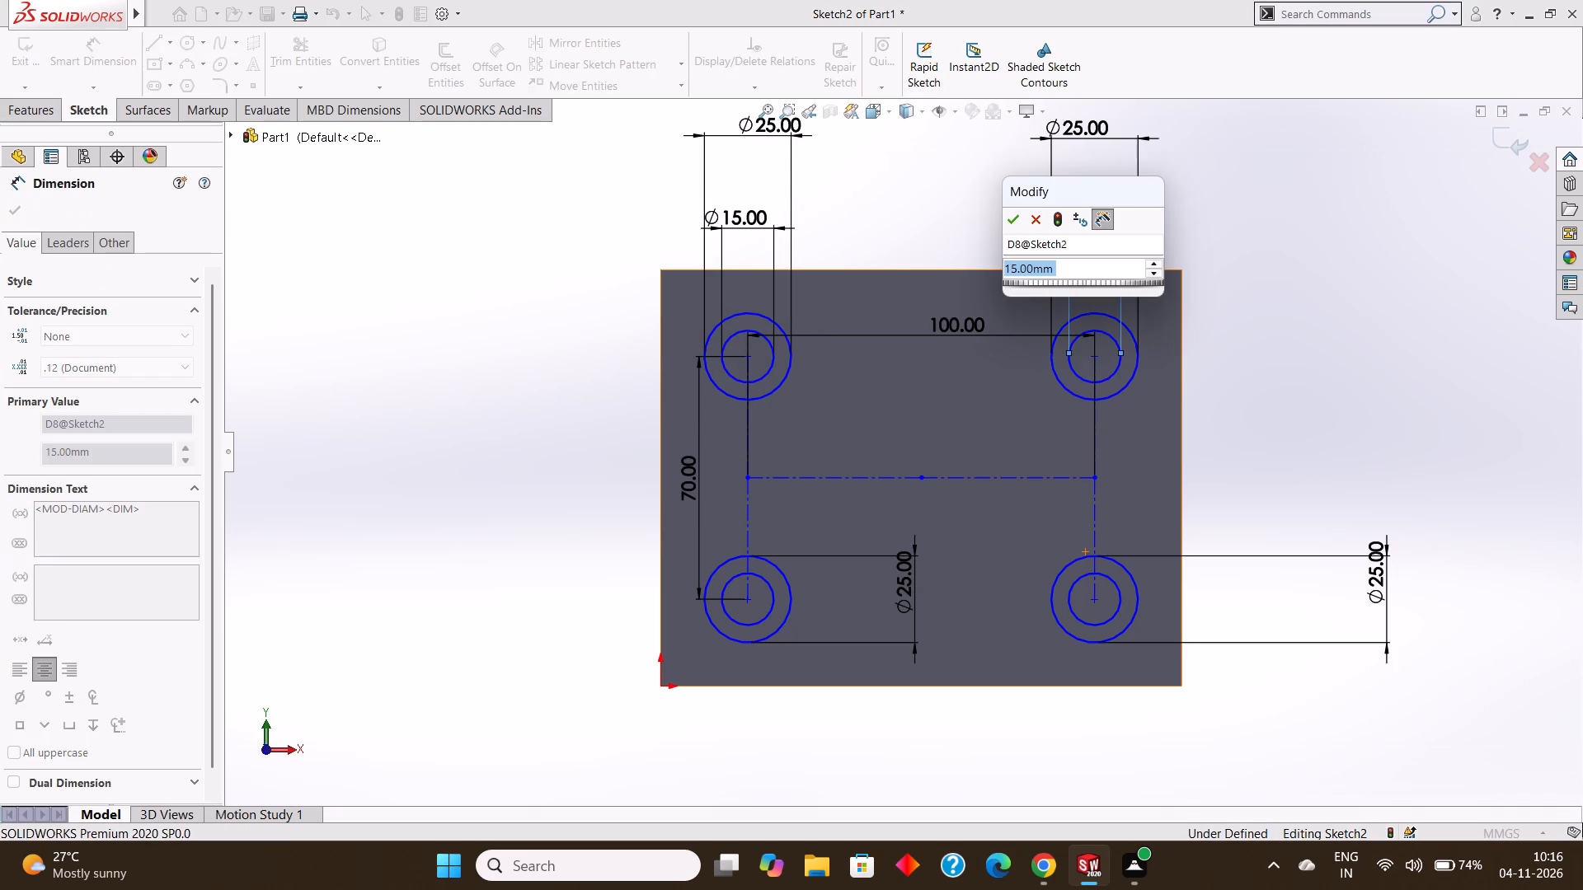
pyautogui.click(1018, 215)
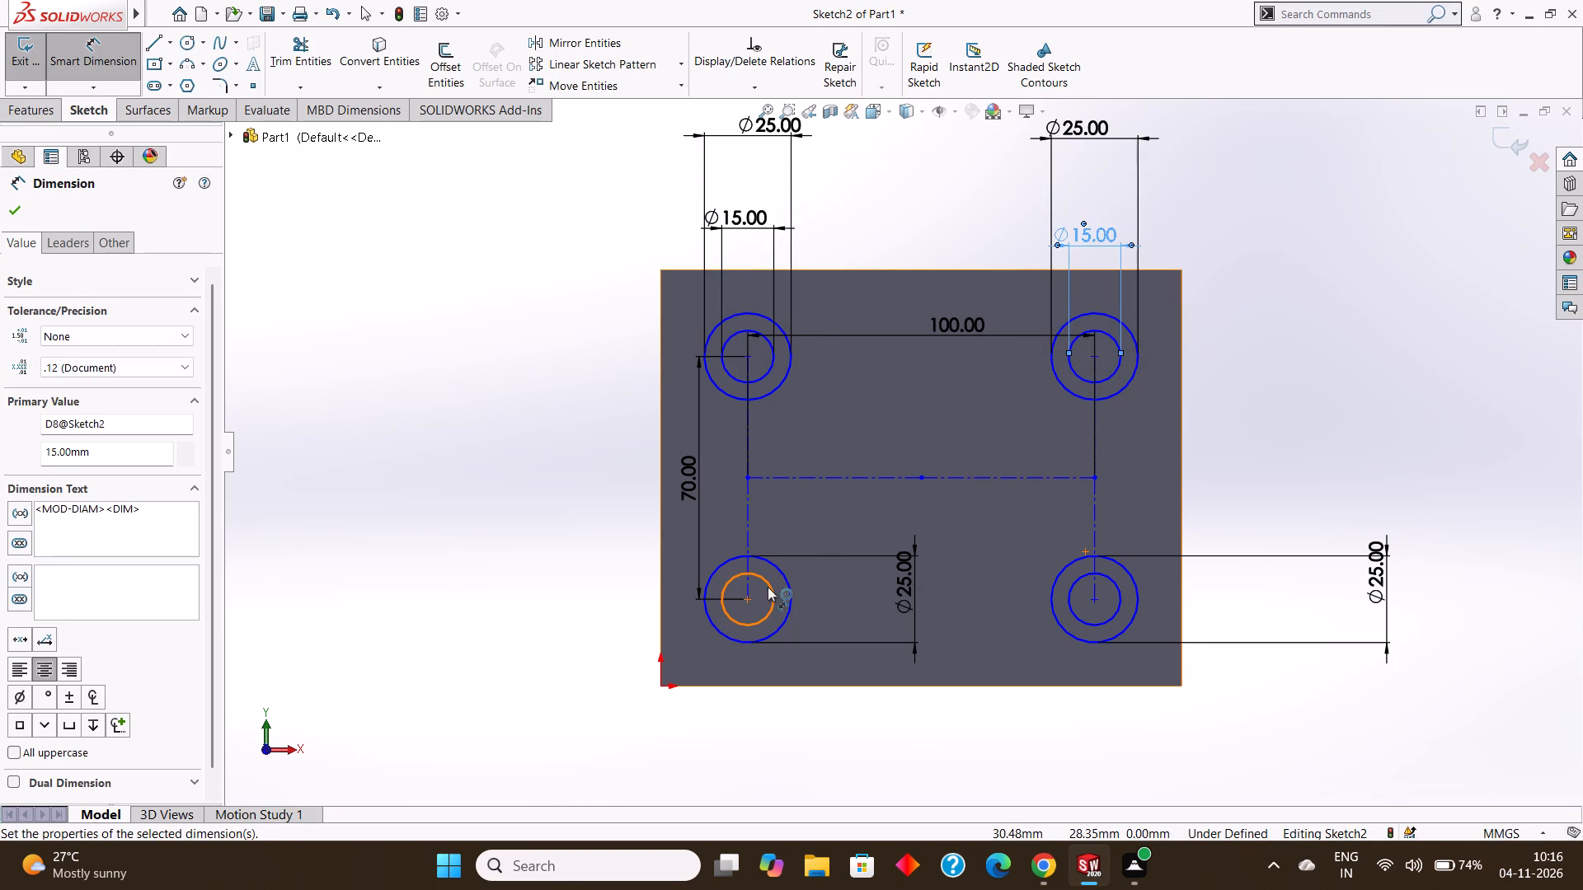
# Dimension the lower-left and lower-right inner circles with a diameter of 15 mm each.
pyautogui.click(768, 586)
pyautogui.click(782, 513)
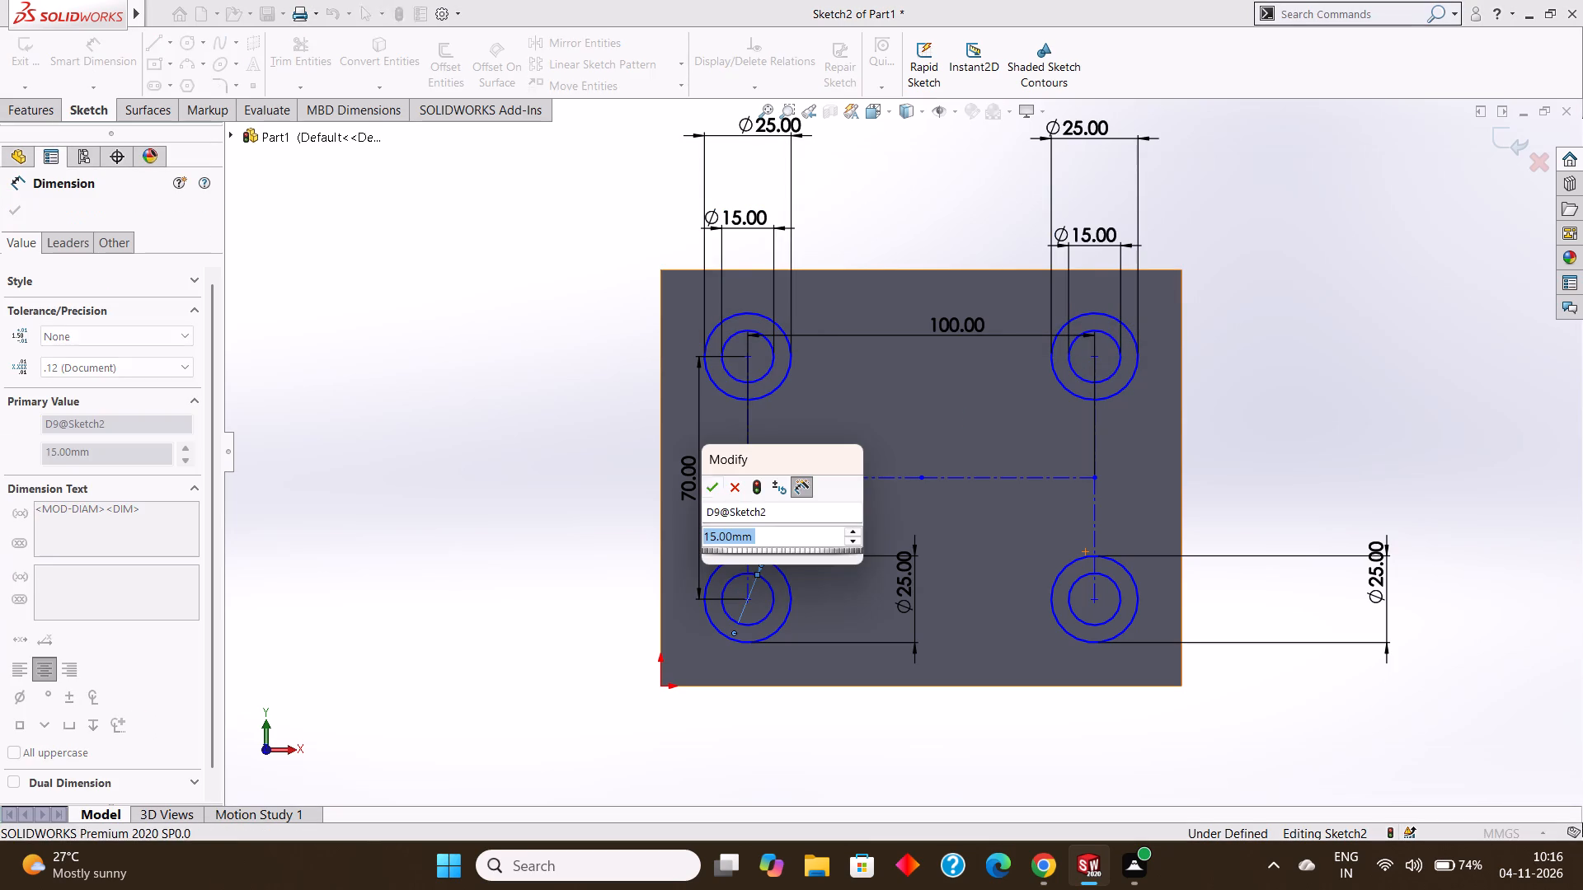
pyautogui.click(709, 479)
pyautogui.click(1118, 582)
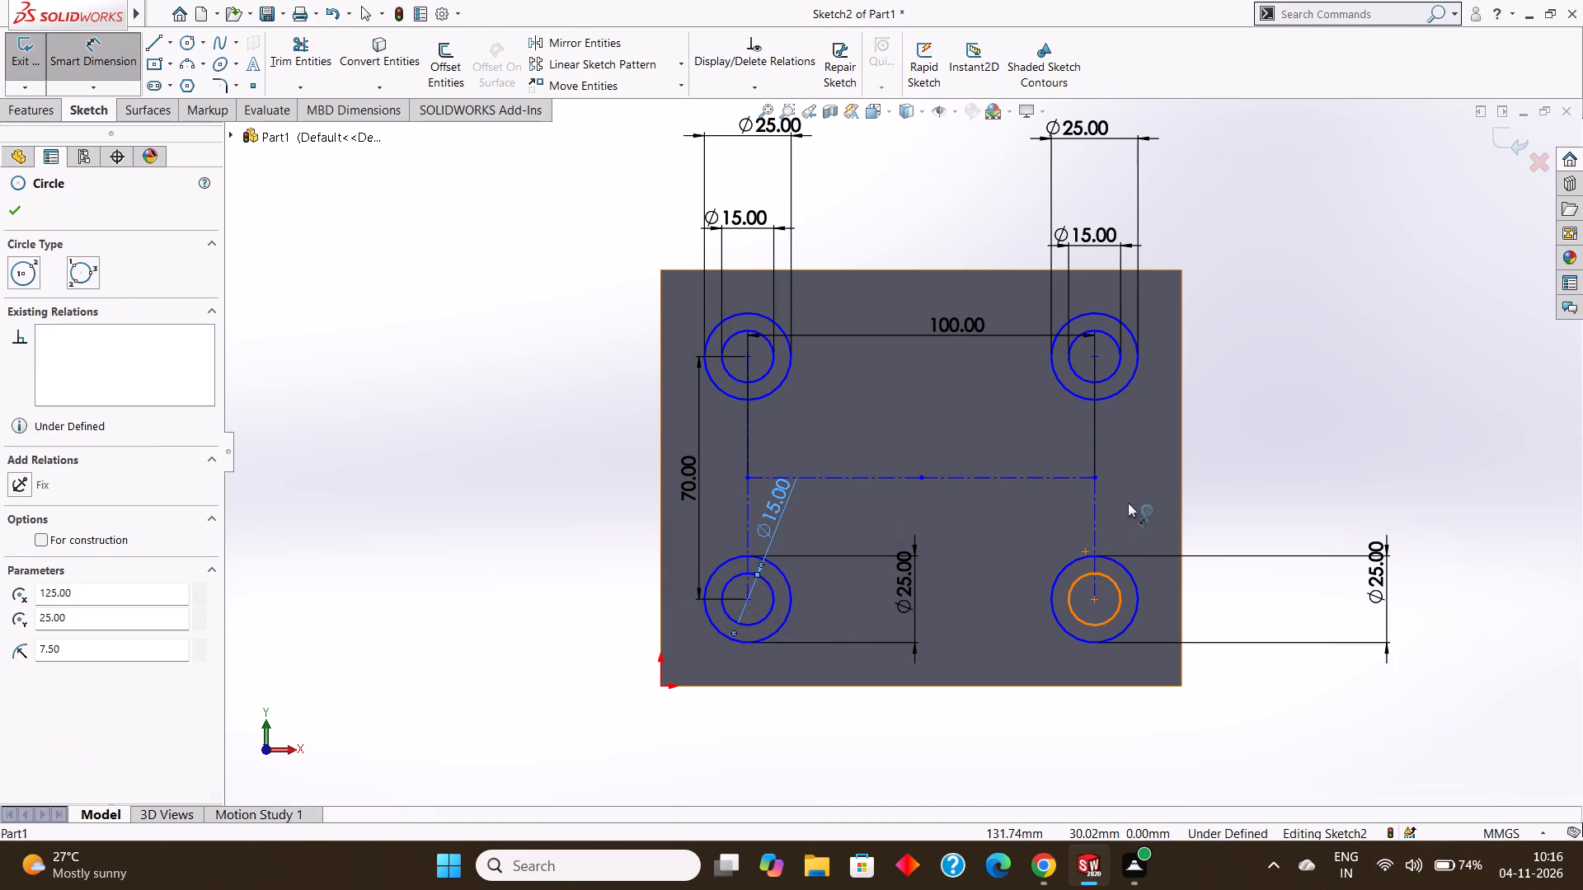
pyautogui.click(1136, 491)
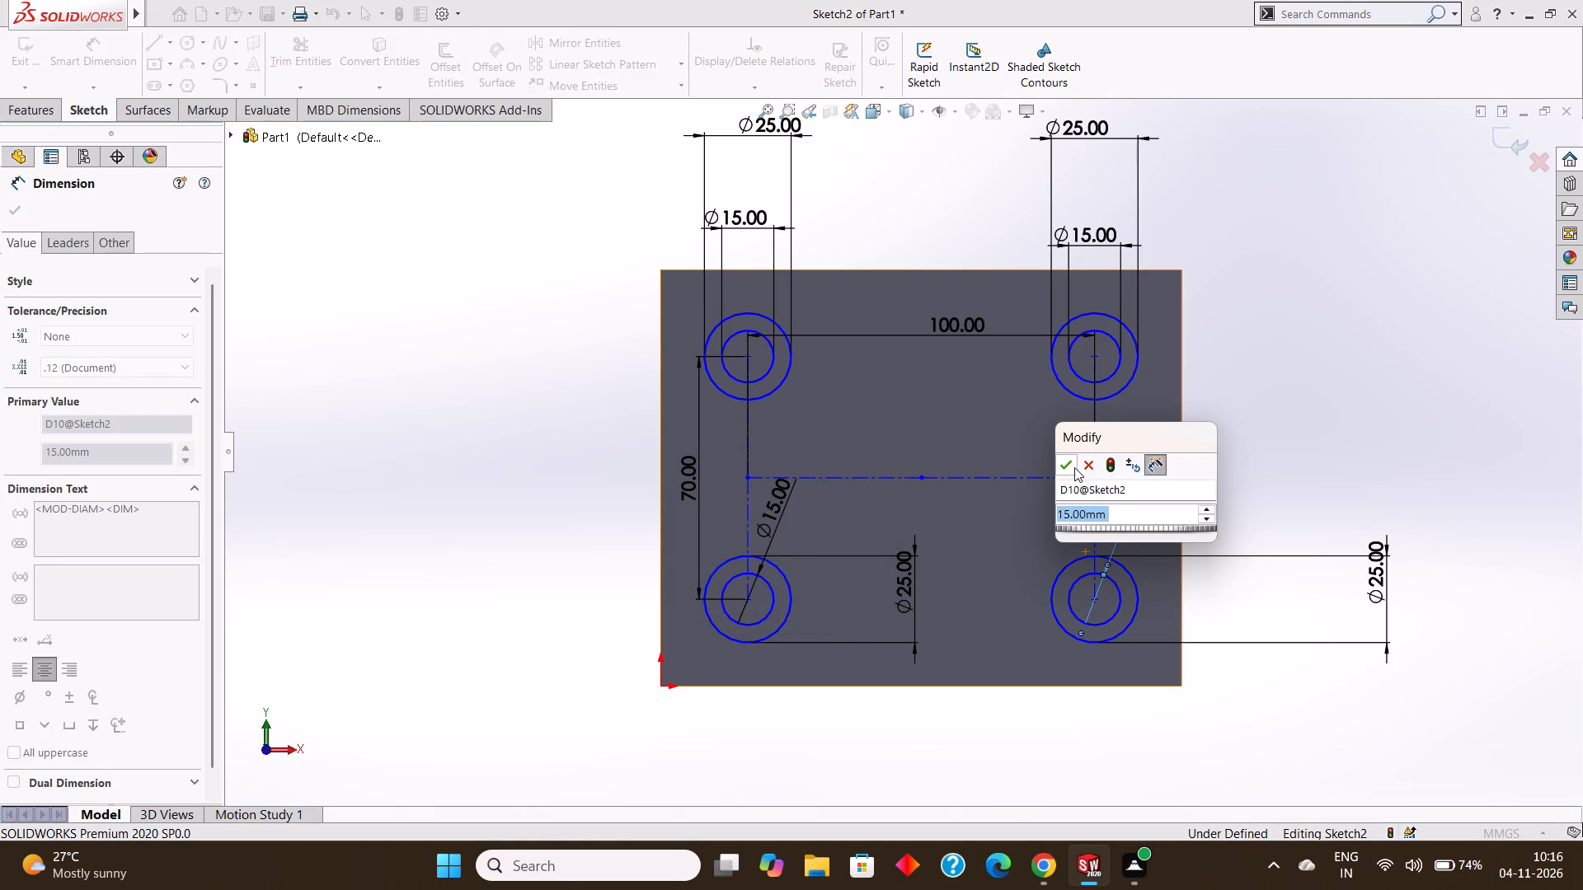
pyautogui.click(1069, 465)
pyautogui.click(17, 205)
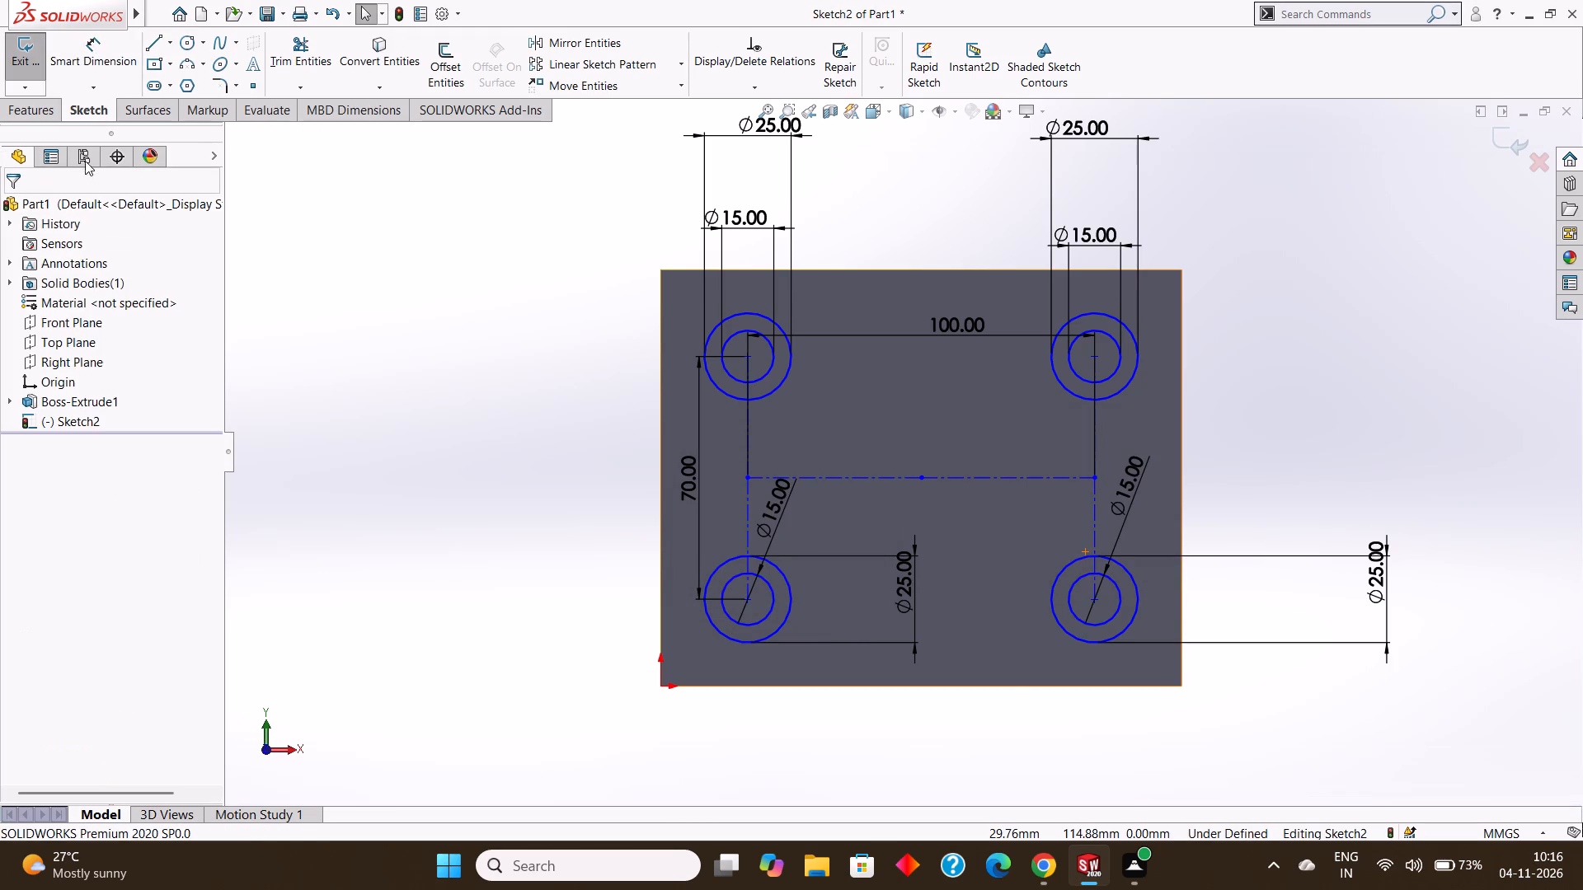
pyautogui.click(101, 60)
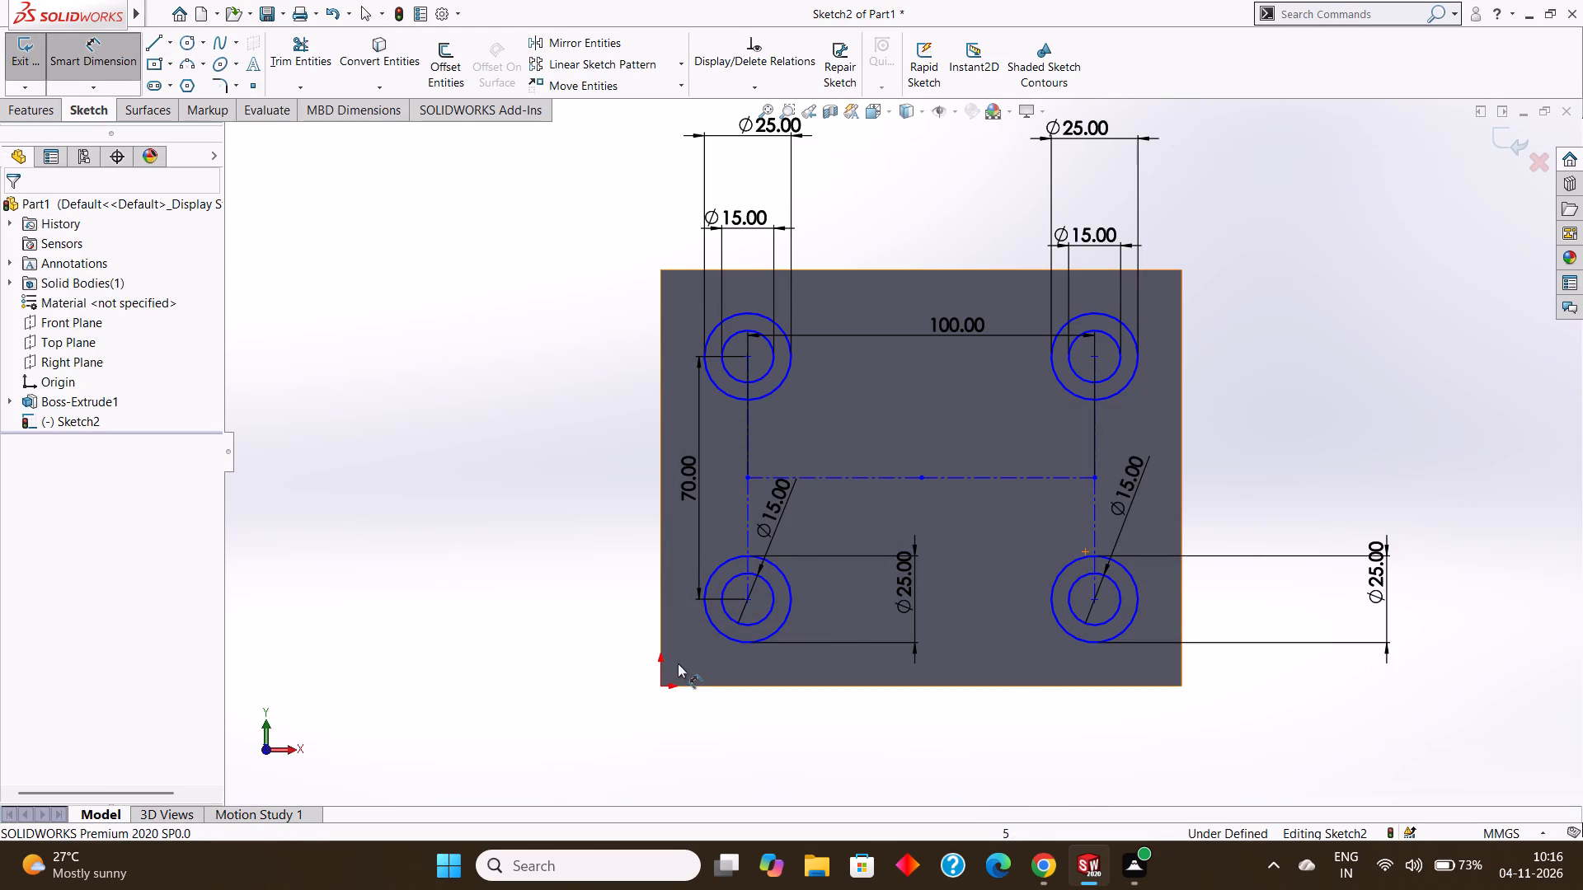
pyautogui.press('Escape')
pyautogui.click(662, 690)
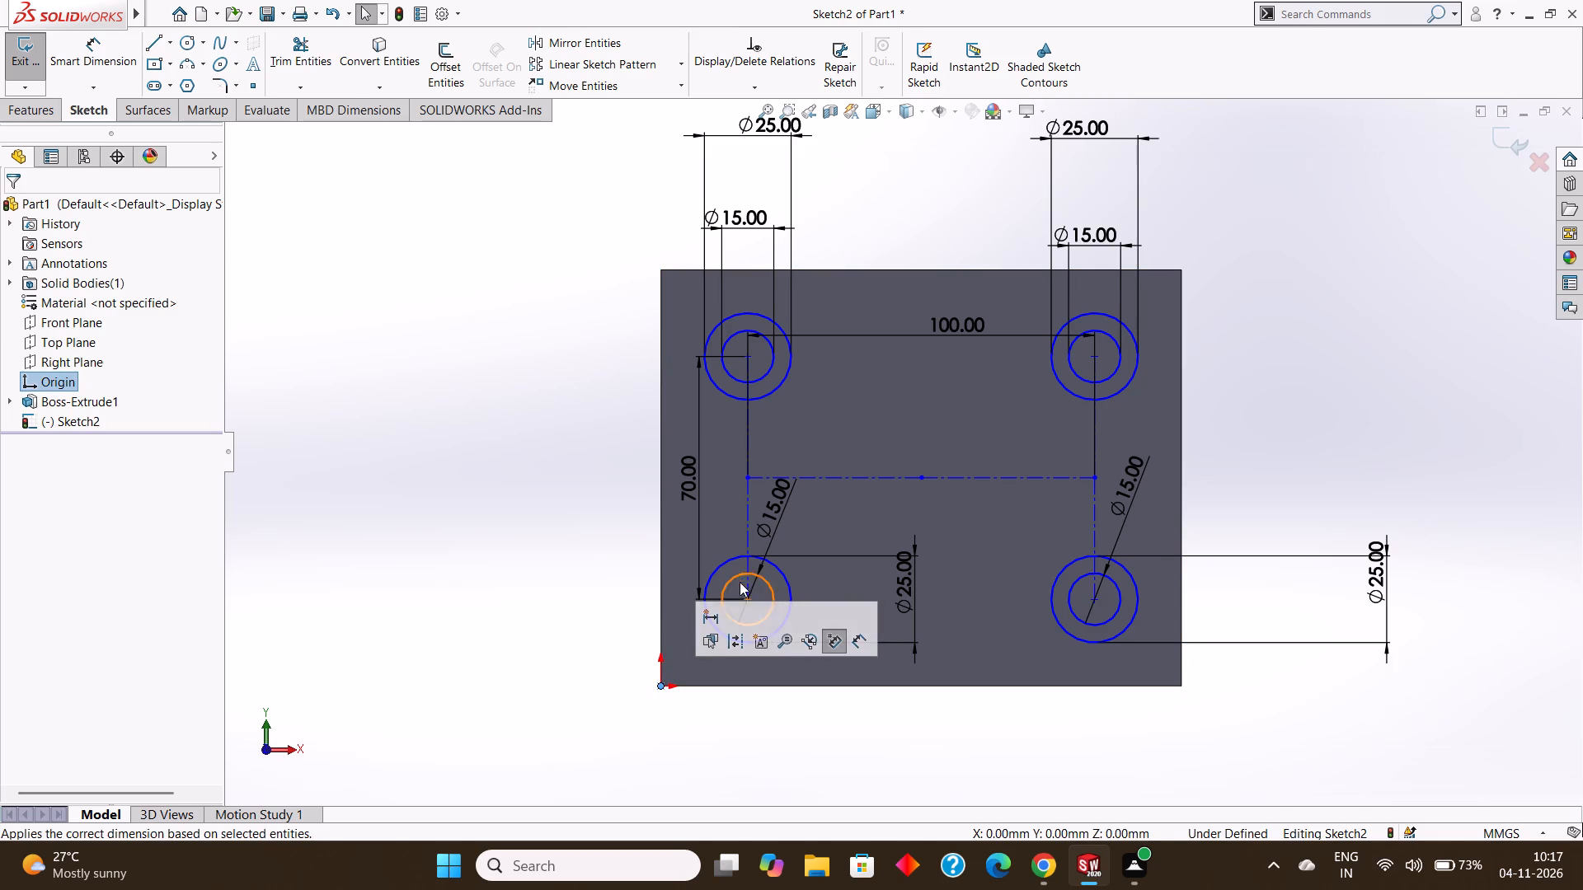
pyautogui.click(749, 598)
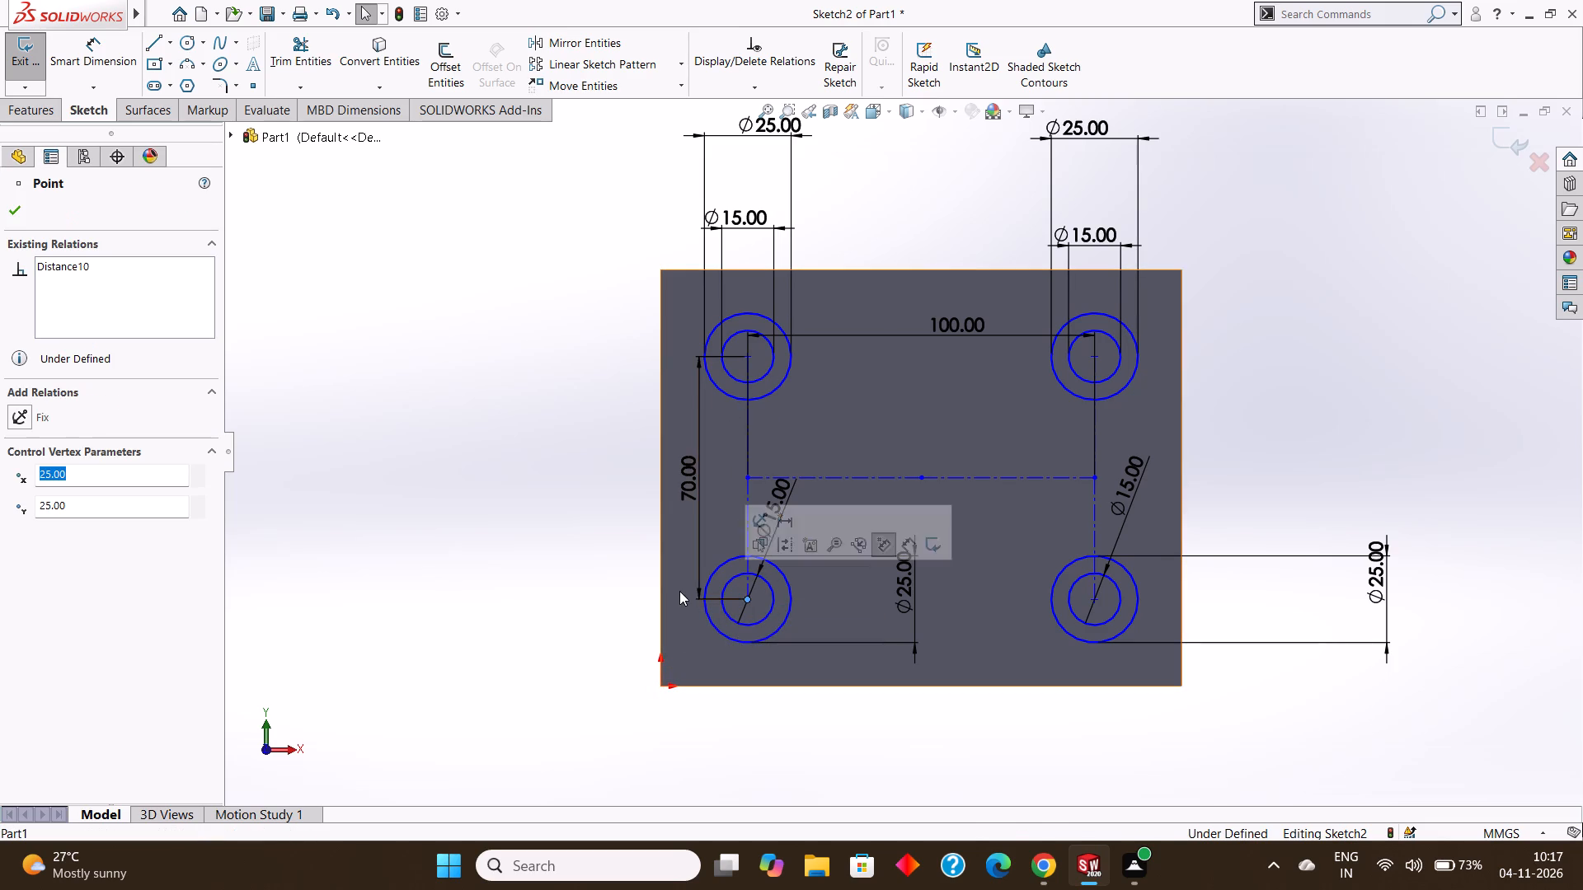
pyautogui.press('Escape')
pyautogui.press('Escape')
# Dimension the centre of the lower-left circles 25 mm horizontally and 25 mm vertically from the origin.
pyautogui.click(91, 62)
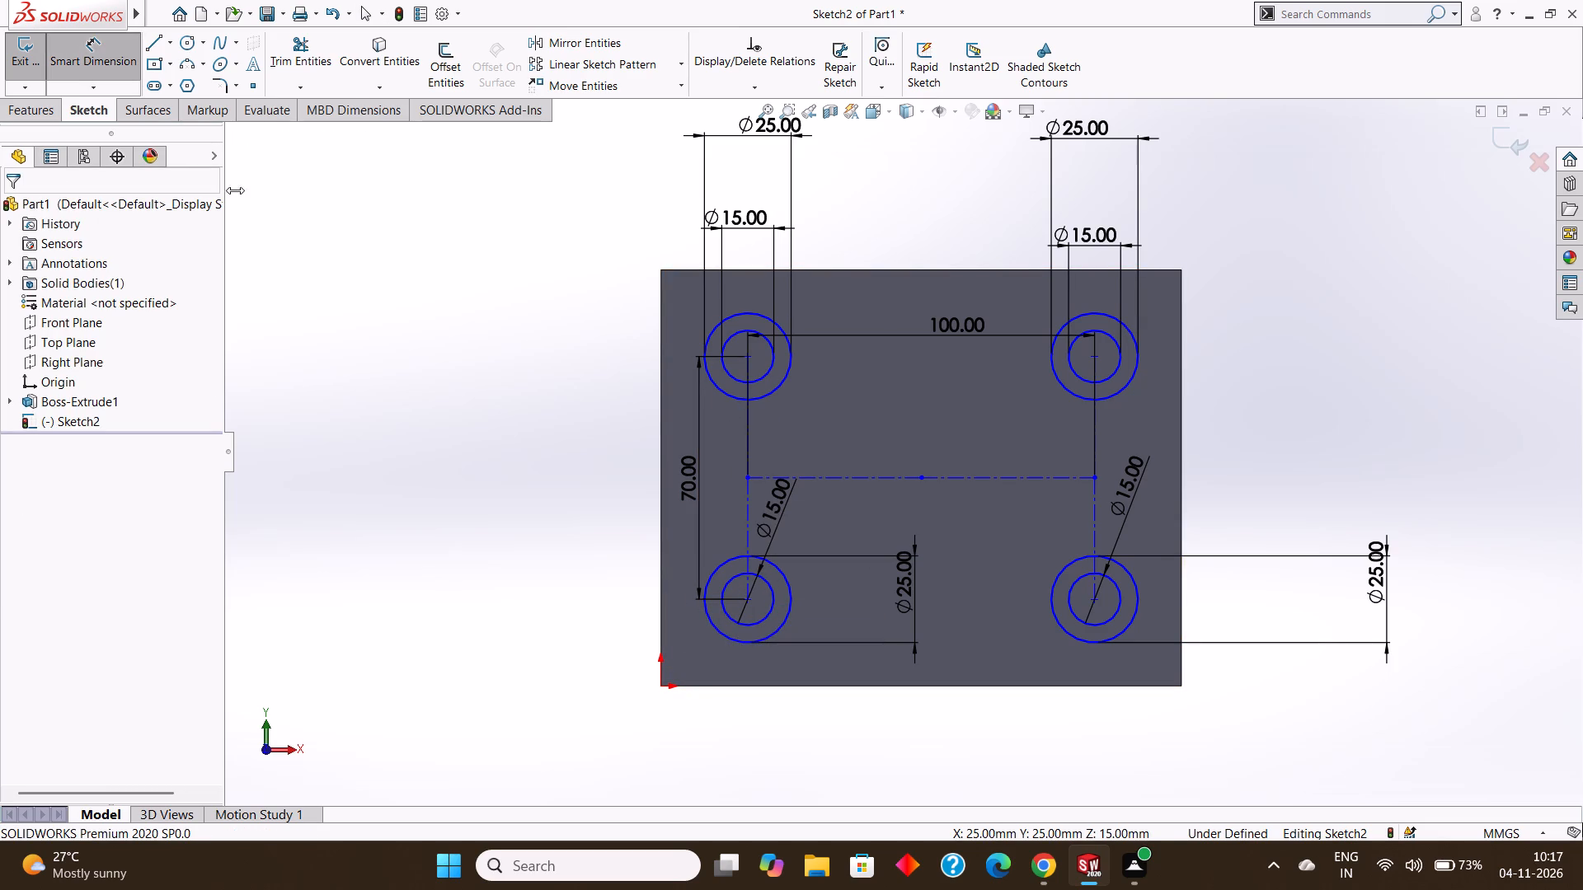
pyautogui.click(662, 684)
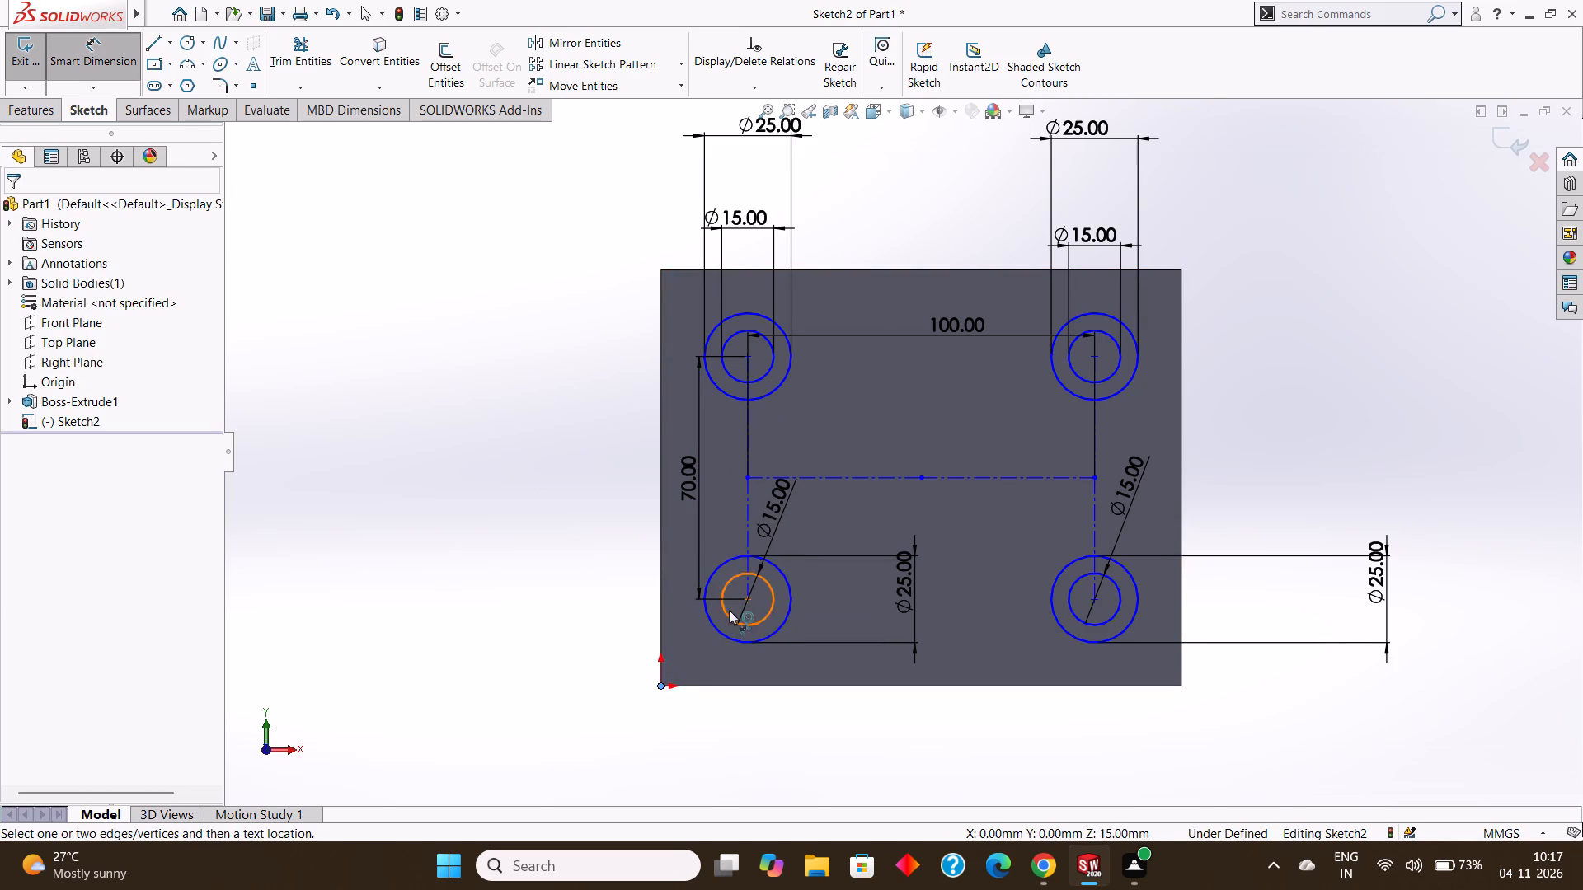
pyautogui.click(752, 597)
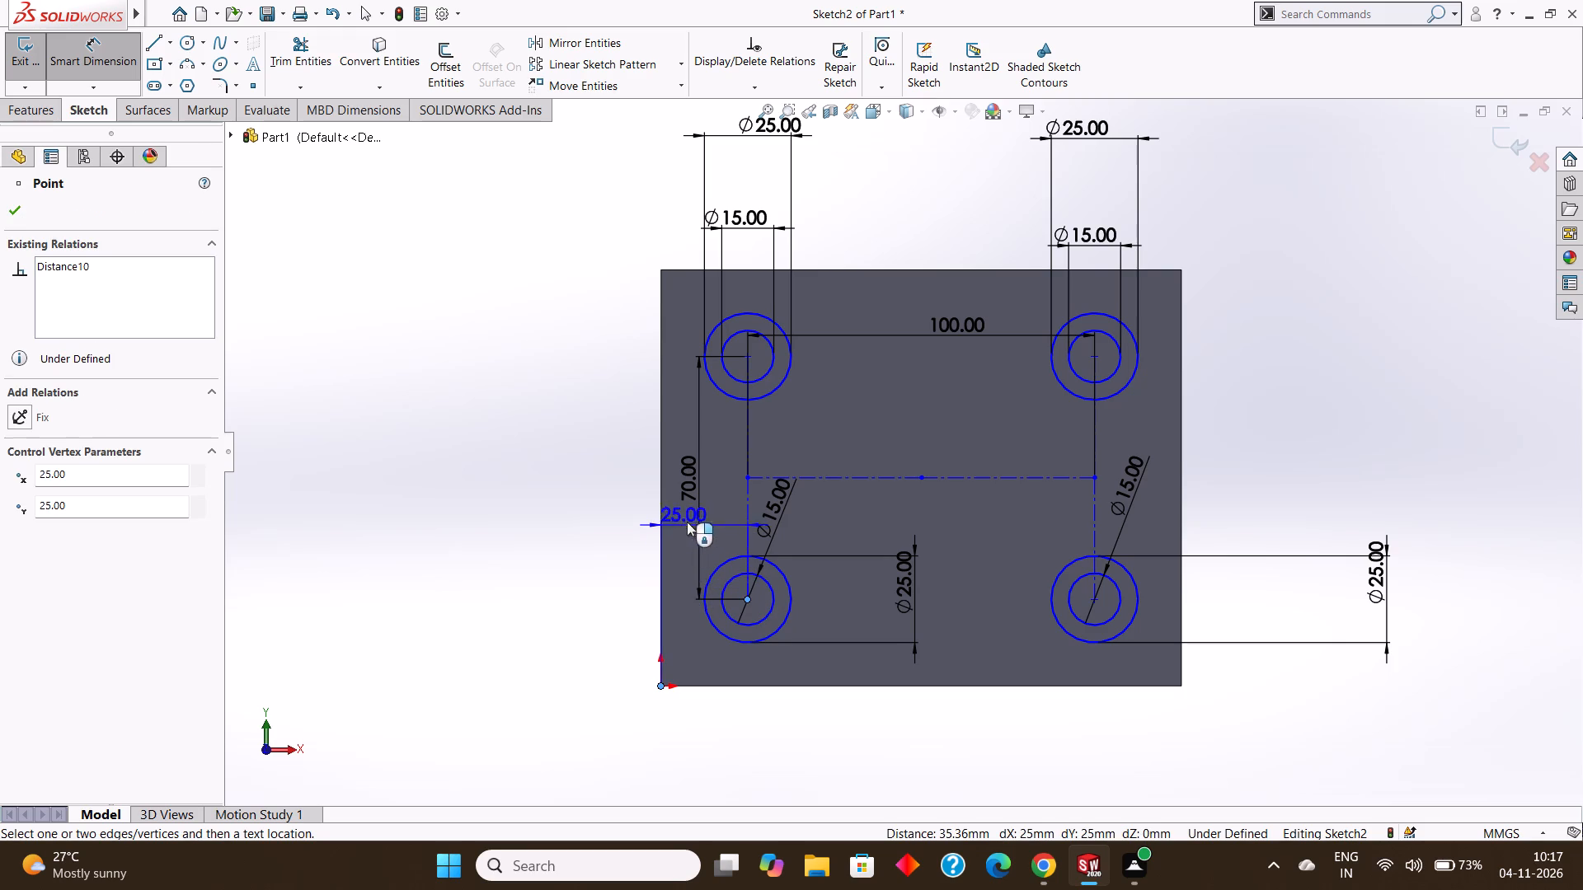
pyautogui.click(719, 507)
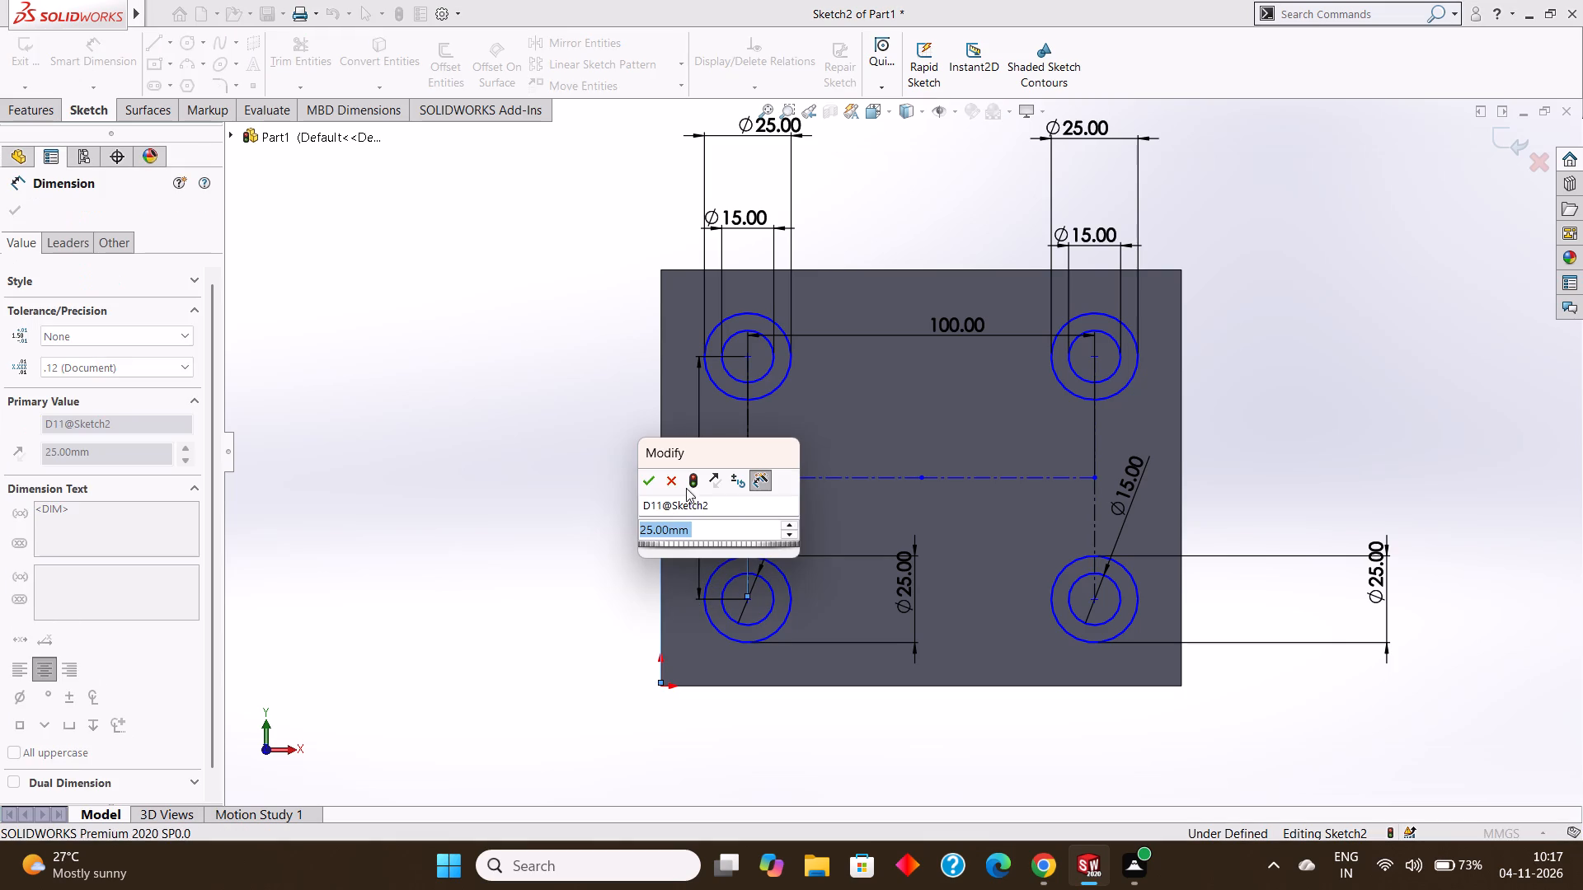
pyautogui.click(651, 479)
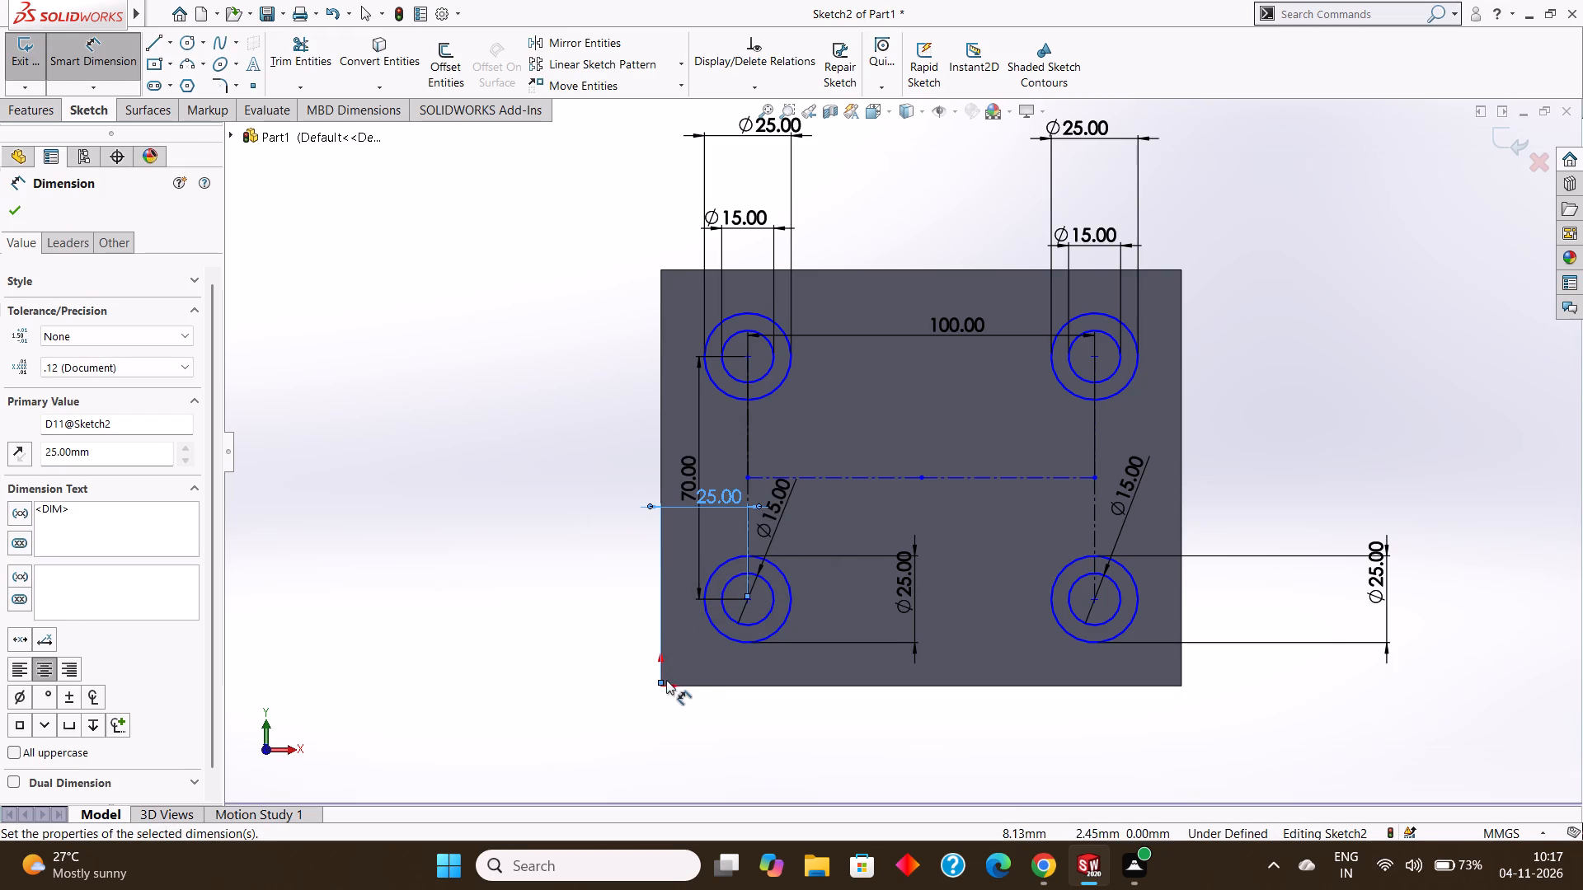
pyautogui.click(659, 690)
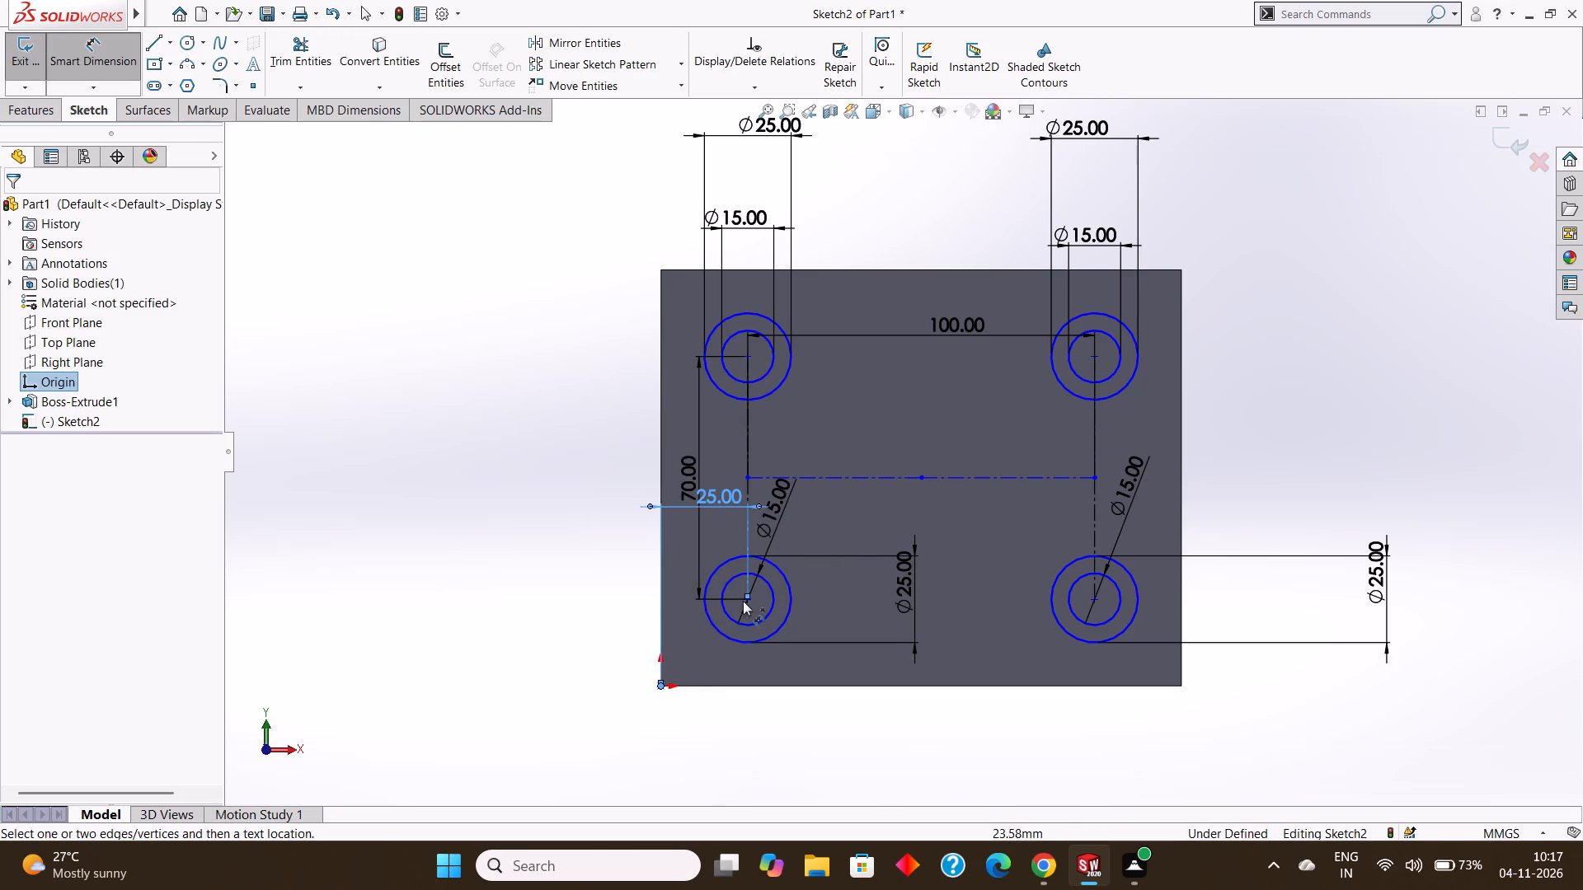
pyautogui.click(750, 599)
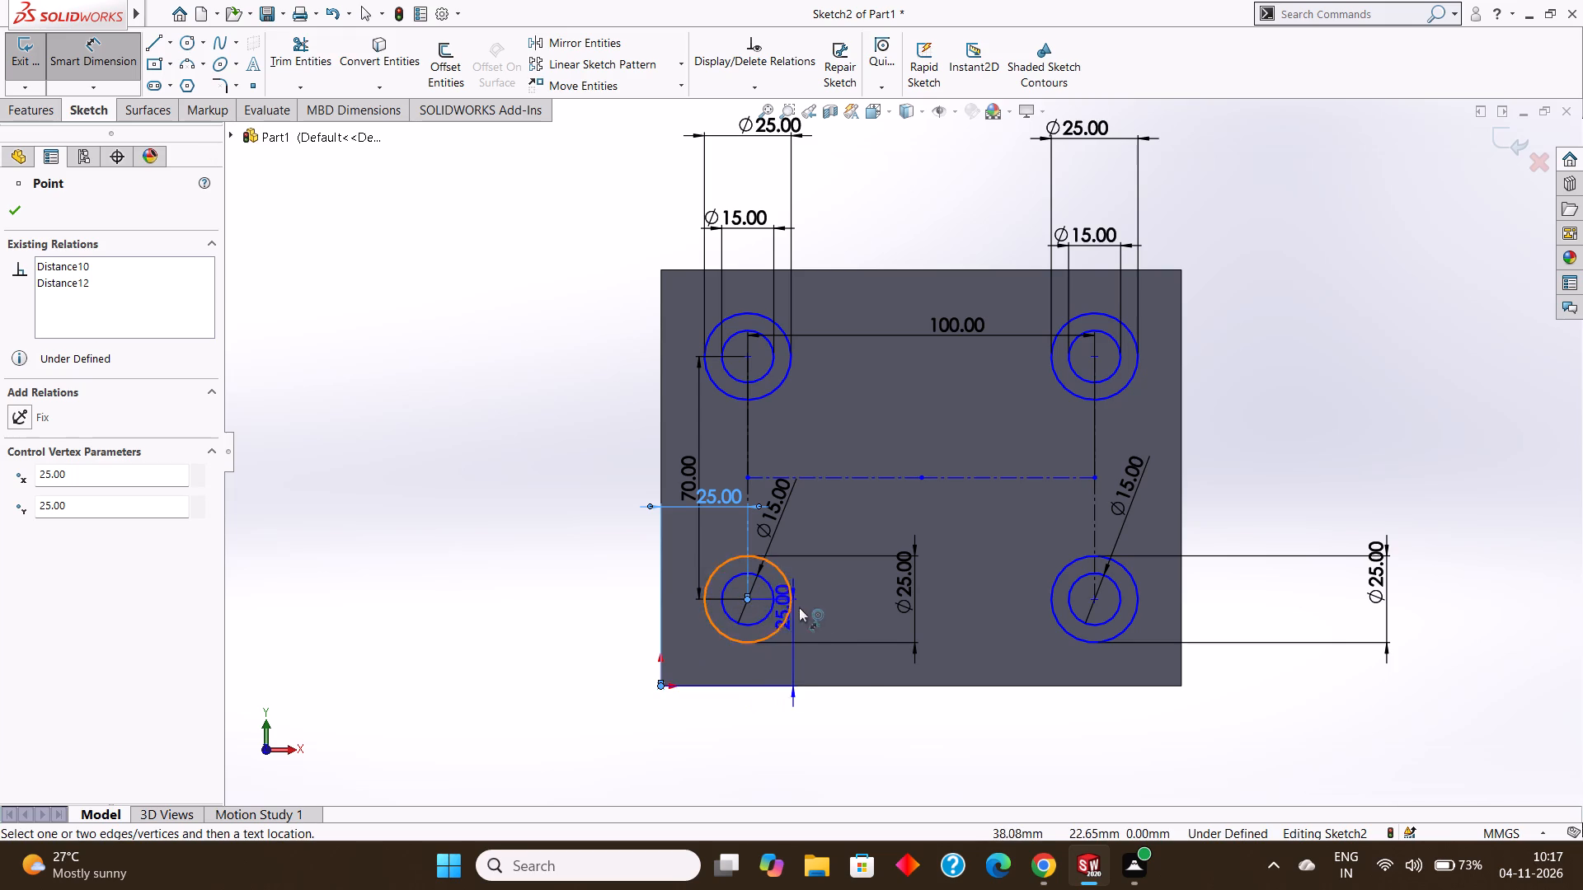
pyautogui.click(871, 608)
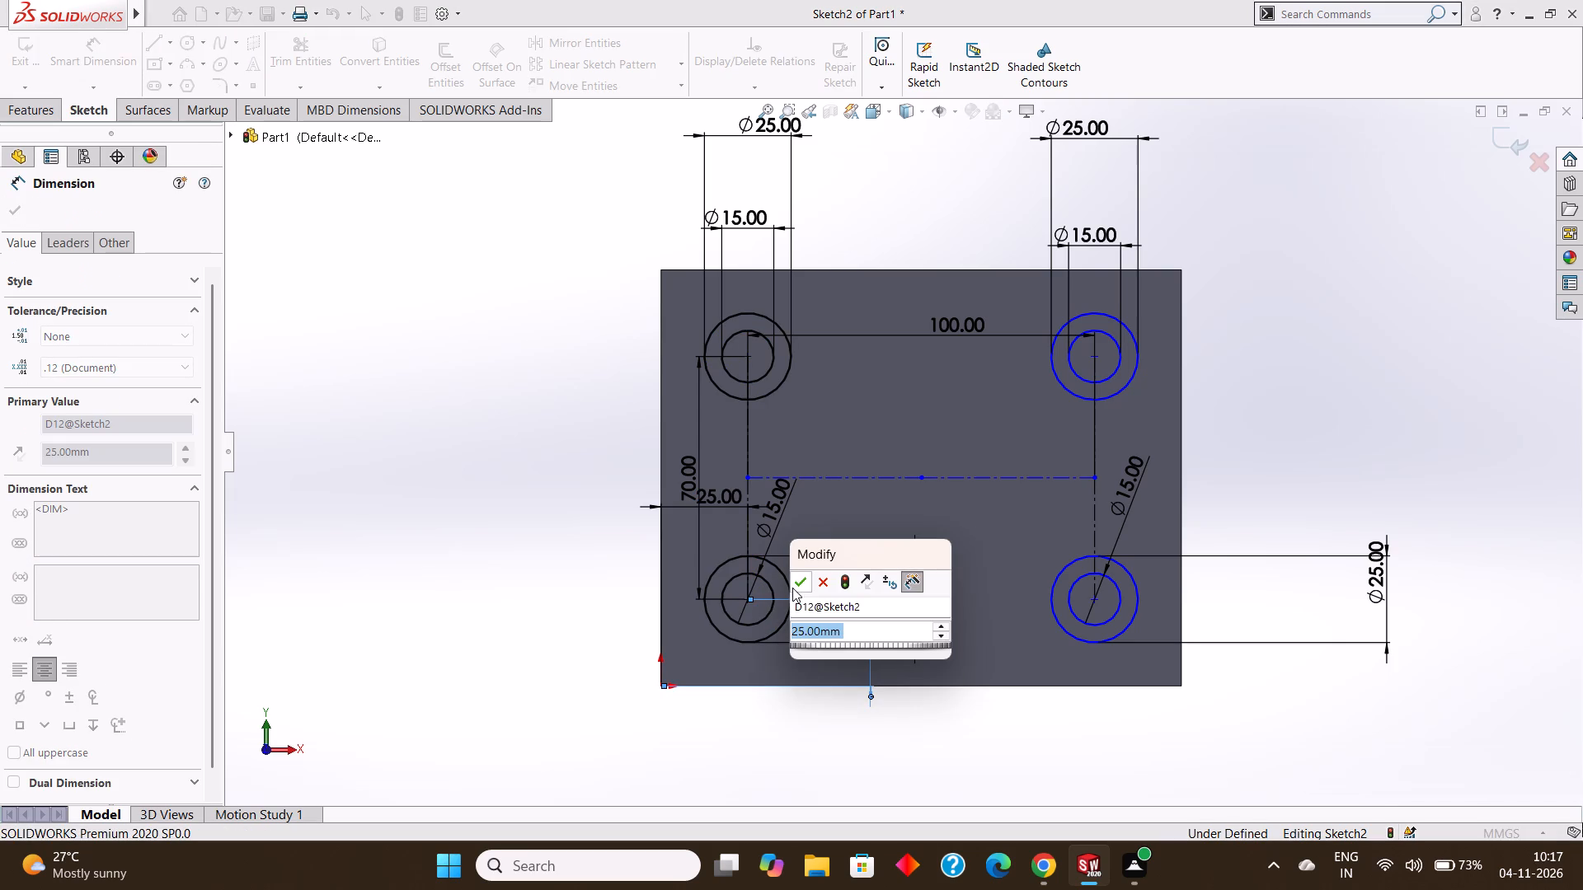
pyautogui.click(791, 587)
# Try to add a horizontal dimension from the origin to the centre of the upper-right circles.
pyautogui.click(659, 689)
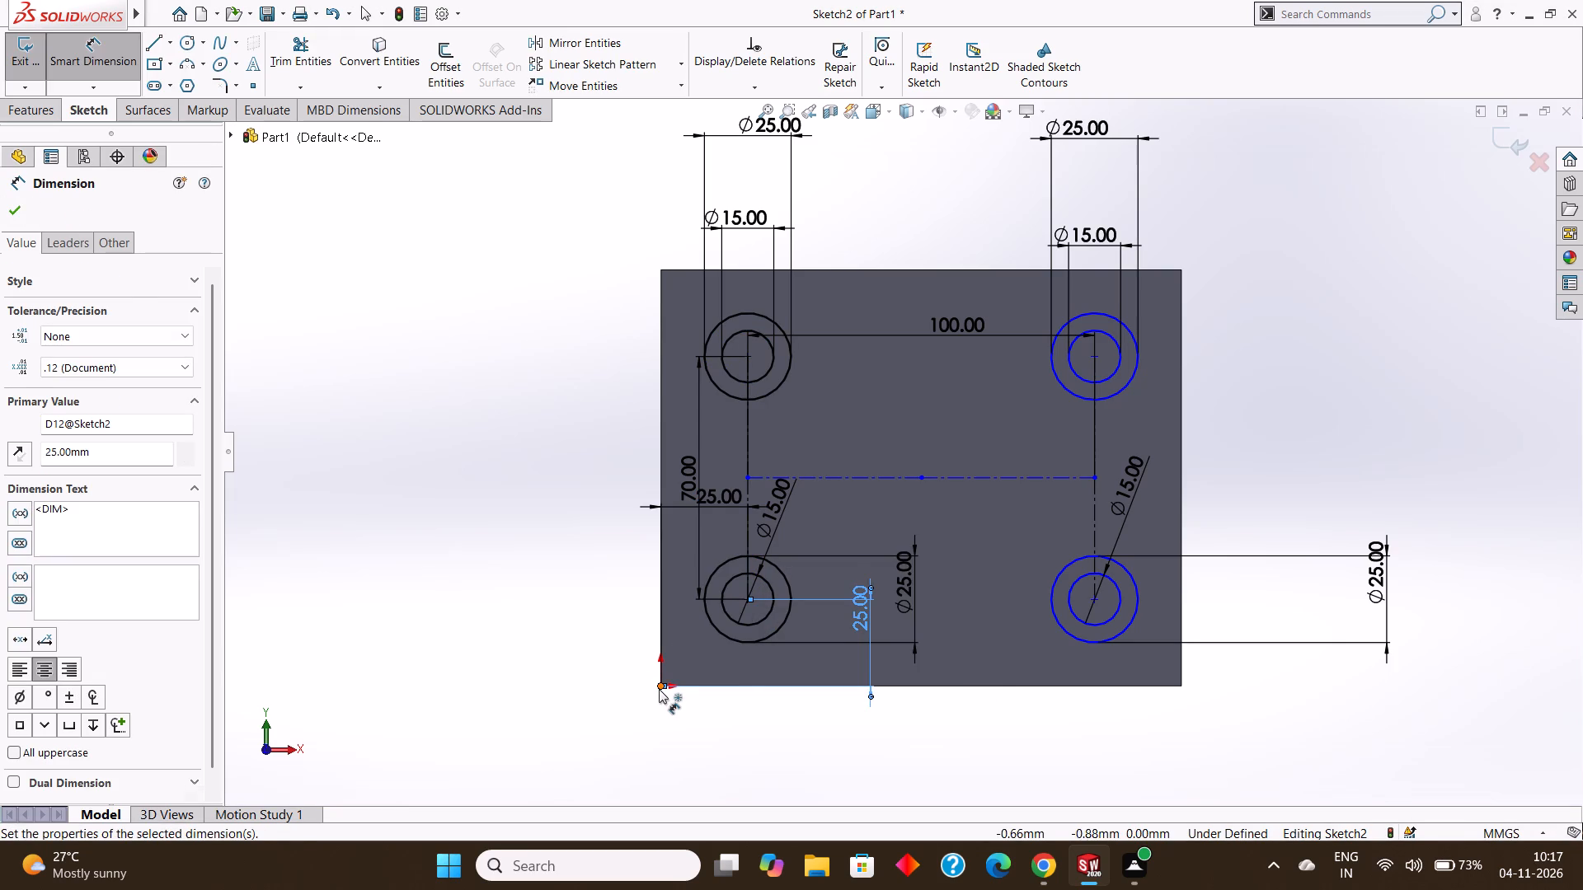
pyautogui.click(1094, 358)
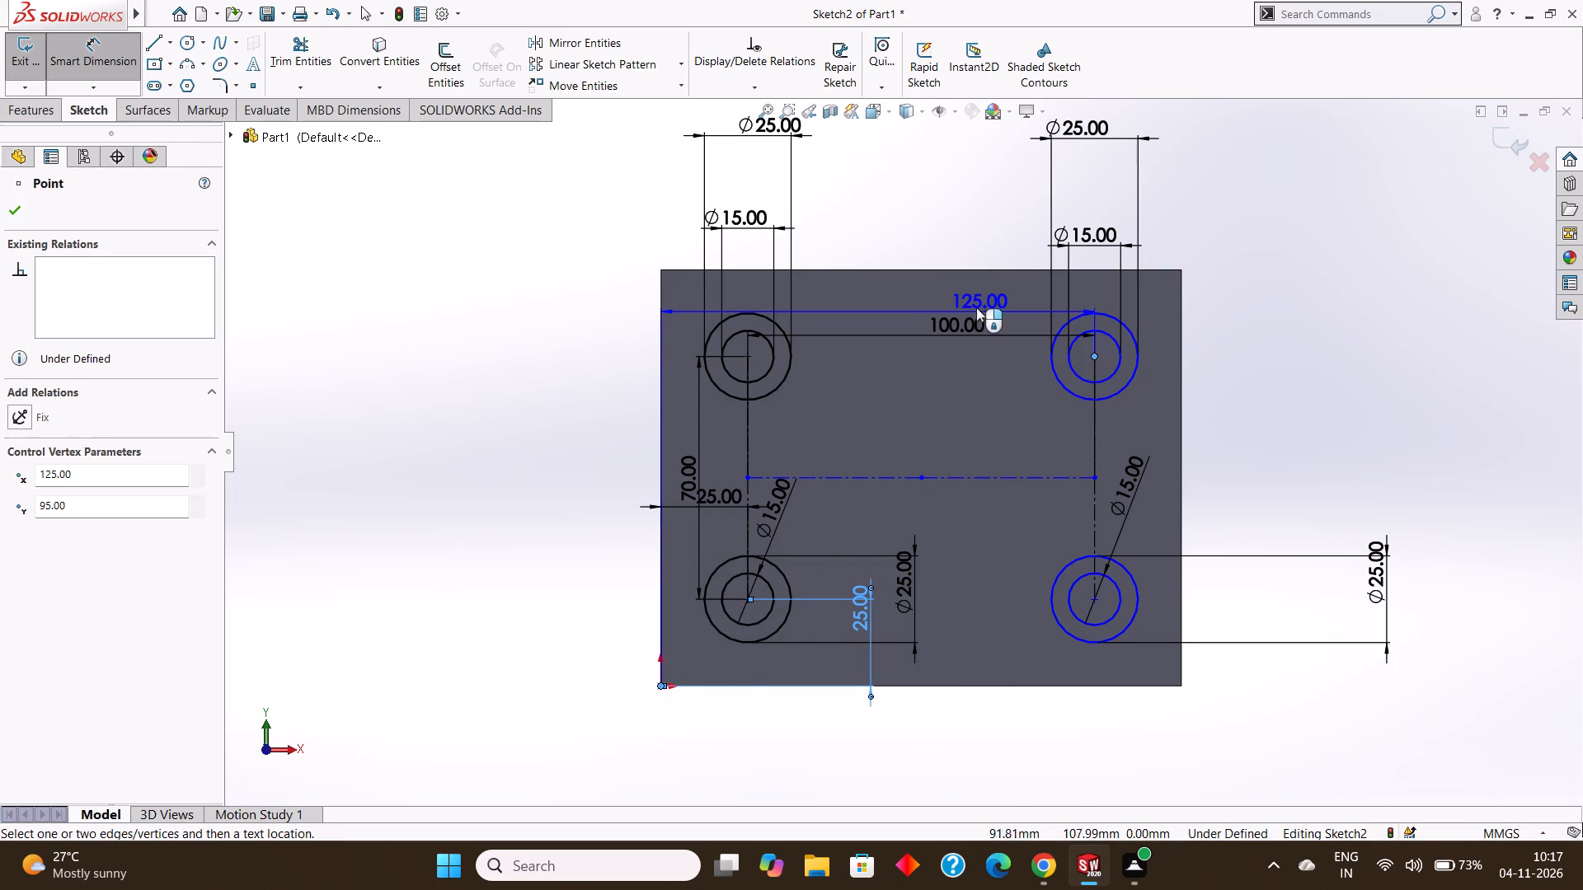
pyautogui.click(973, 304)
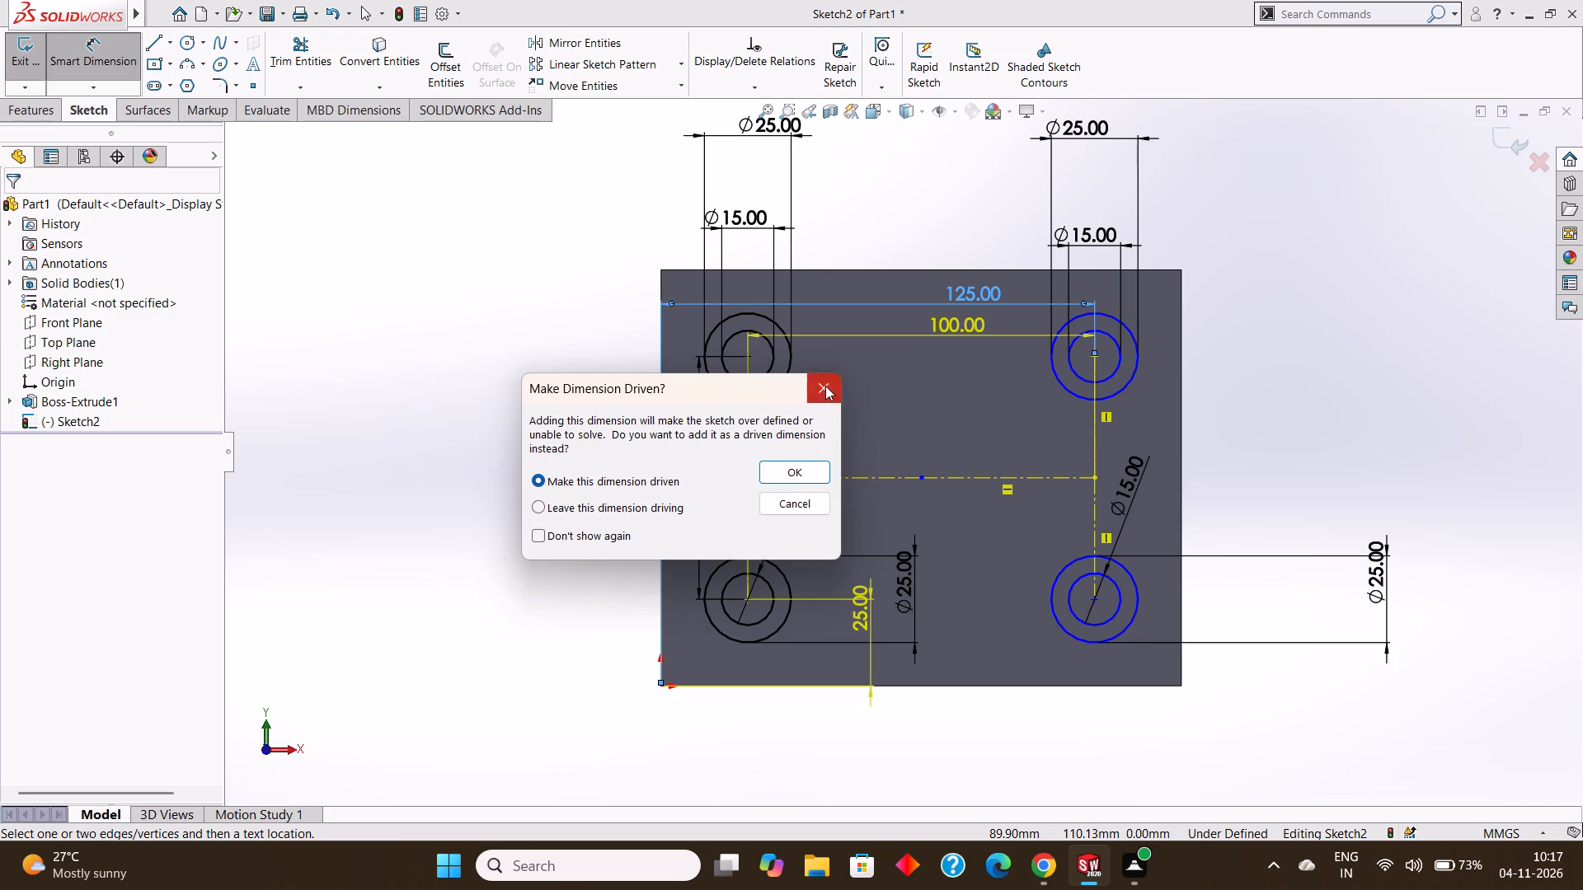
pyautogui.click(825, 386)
# Dimension the vertical distance from the origin to the upper-right circle centre as 95 mm and to the lower-right circle centre as 25 mm.
pyautogui.click(663, 686)
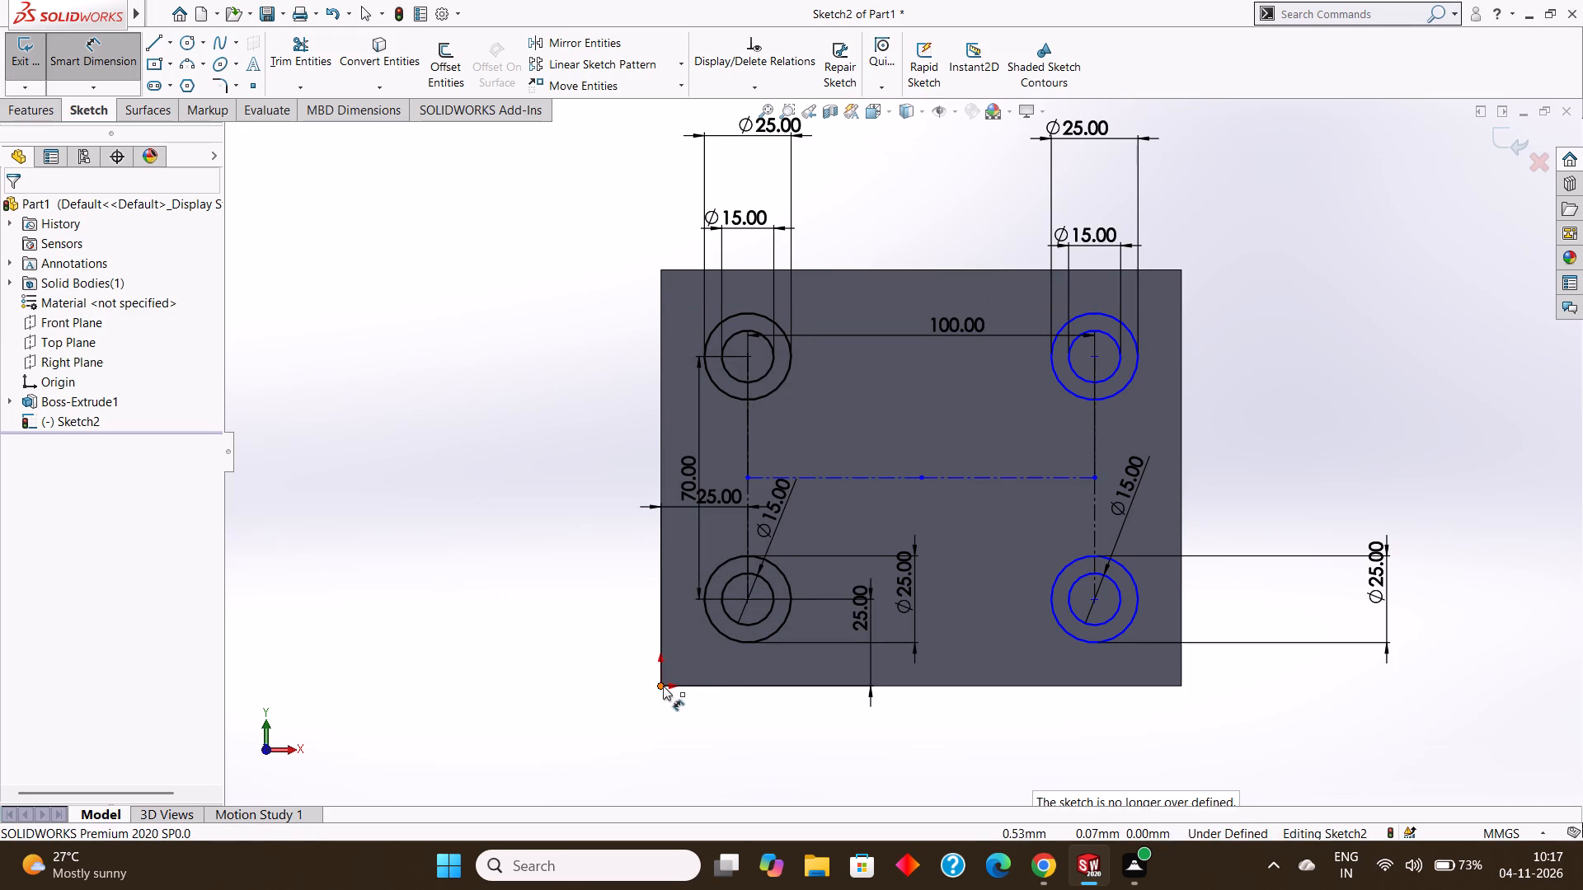
pyautogui.click(1094, 355)
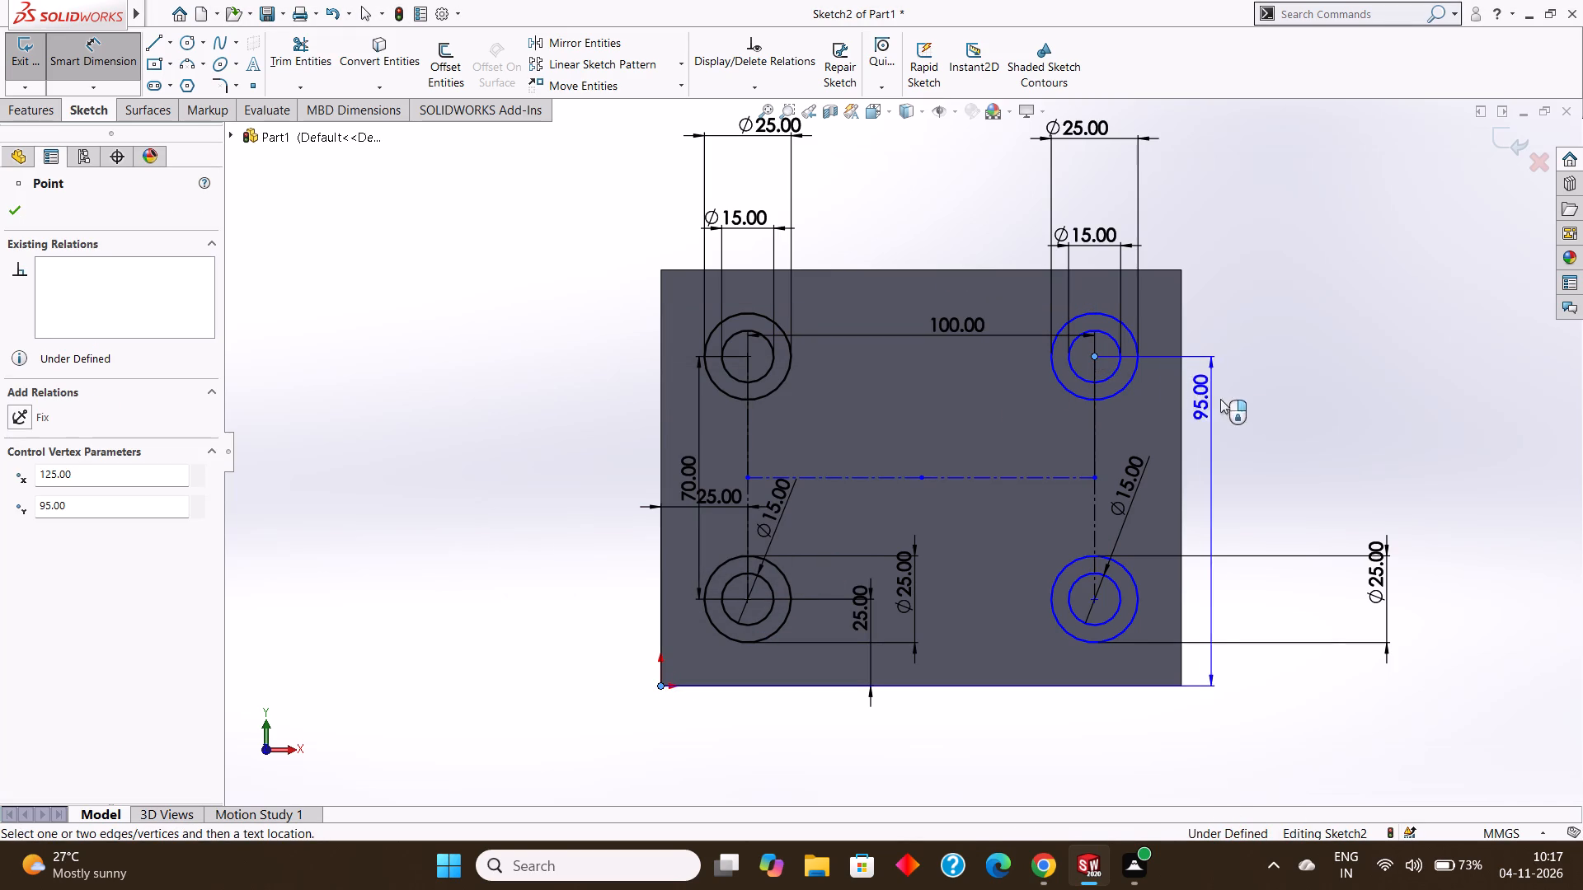
pyautogui.click(1285, 402)
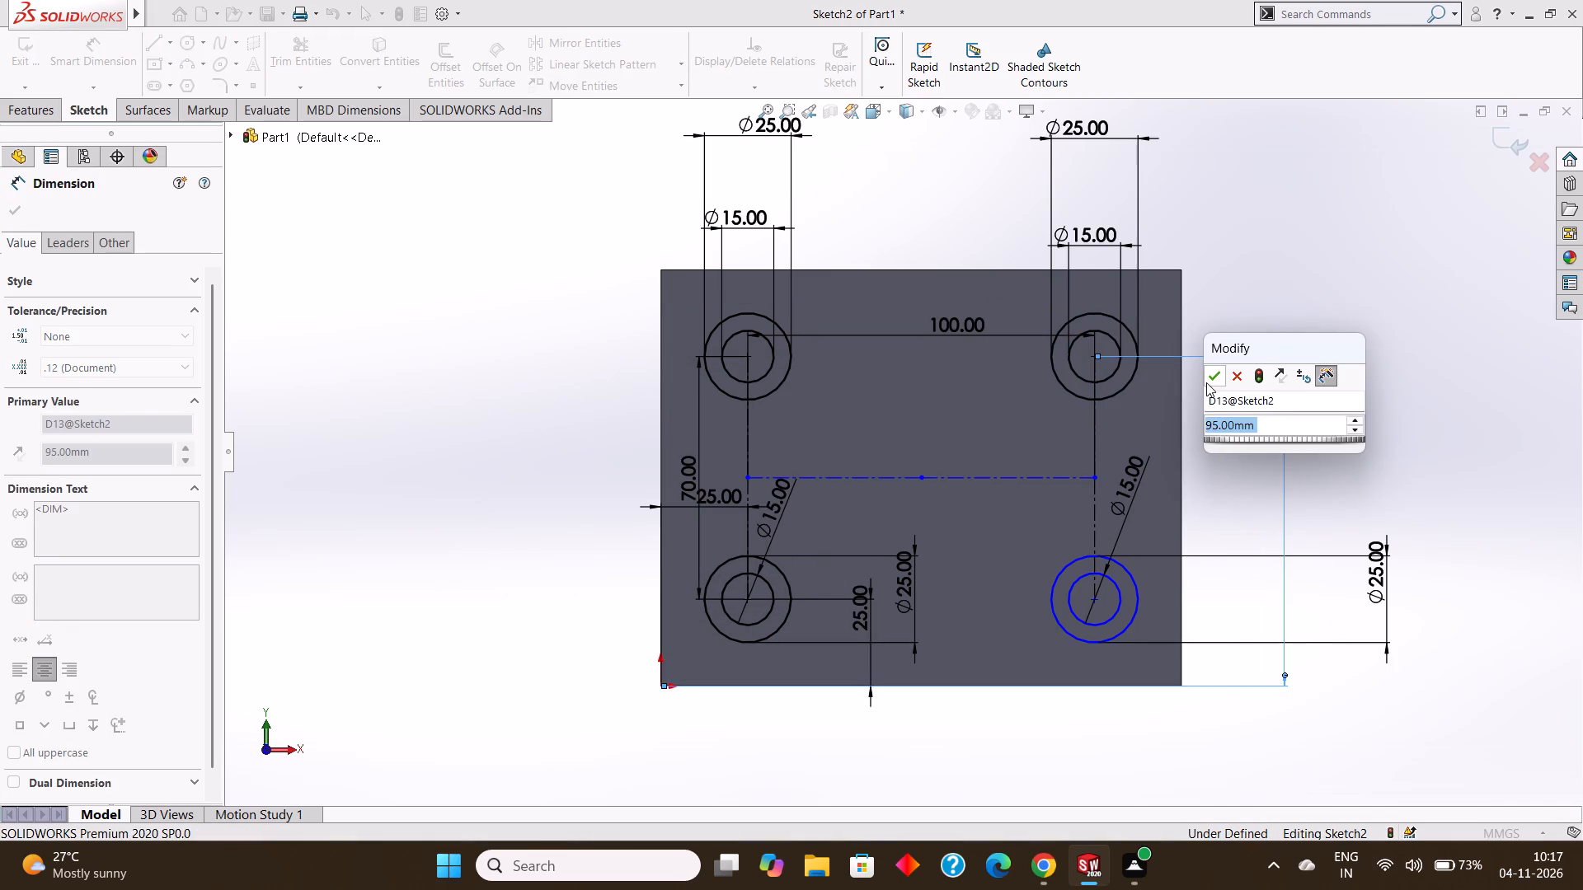
pyautogui.click(1206, 382)
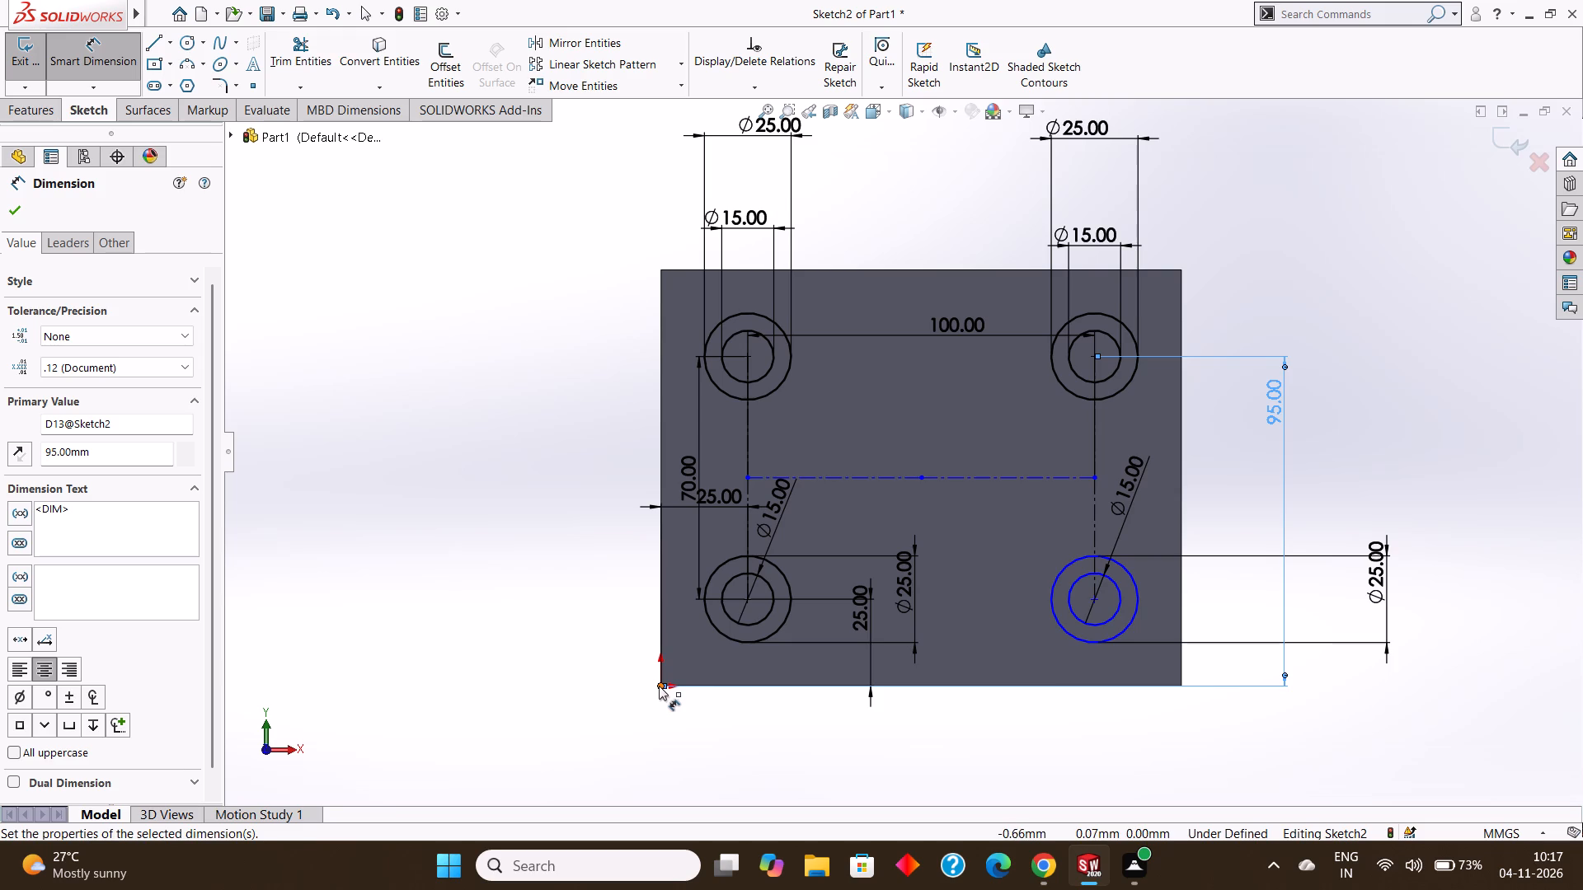
pyautogui.click(659, 686)
pyautogui.click(1097, 597)
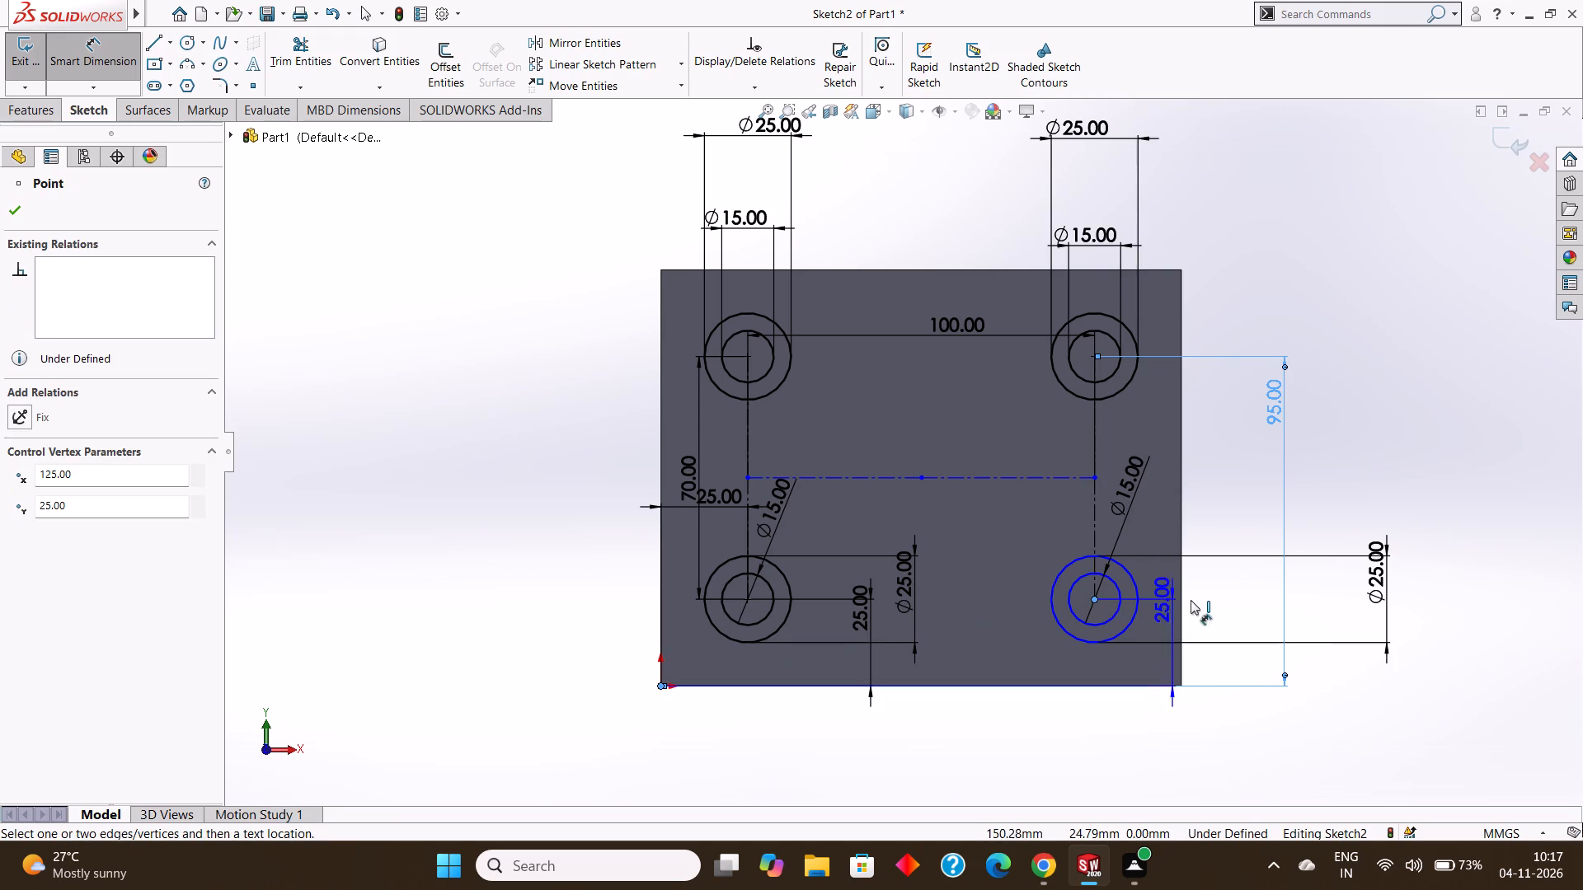
pyautogui.click(1208, 600)
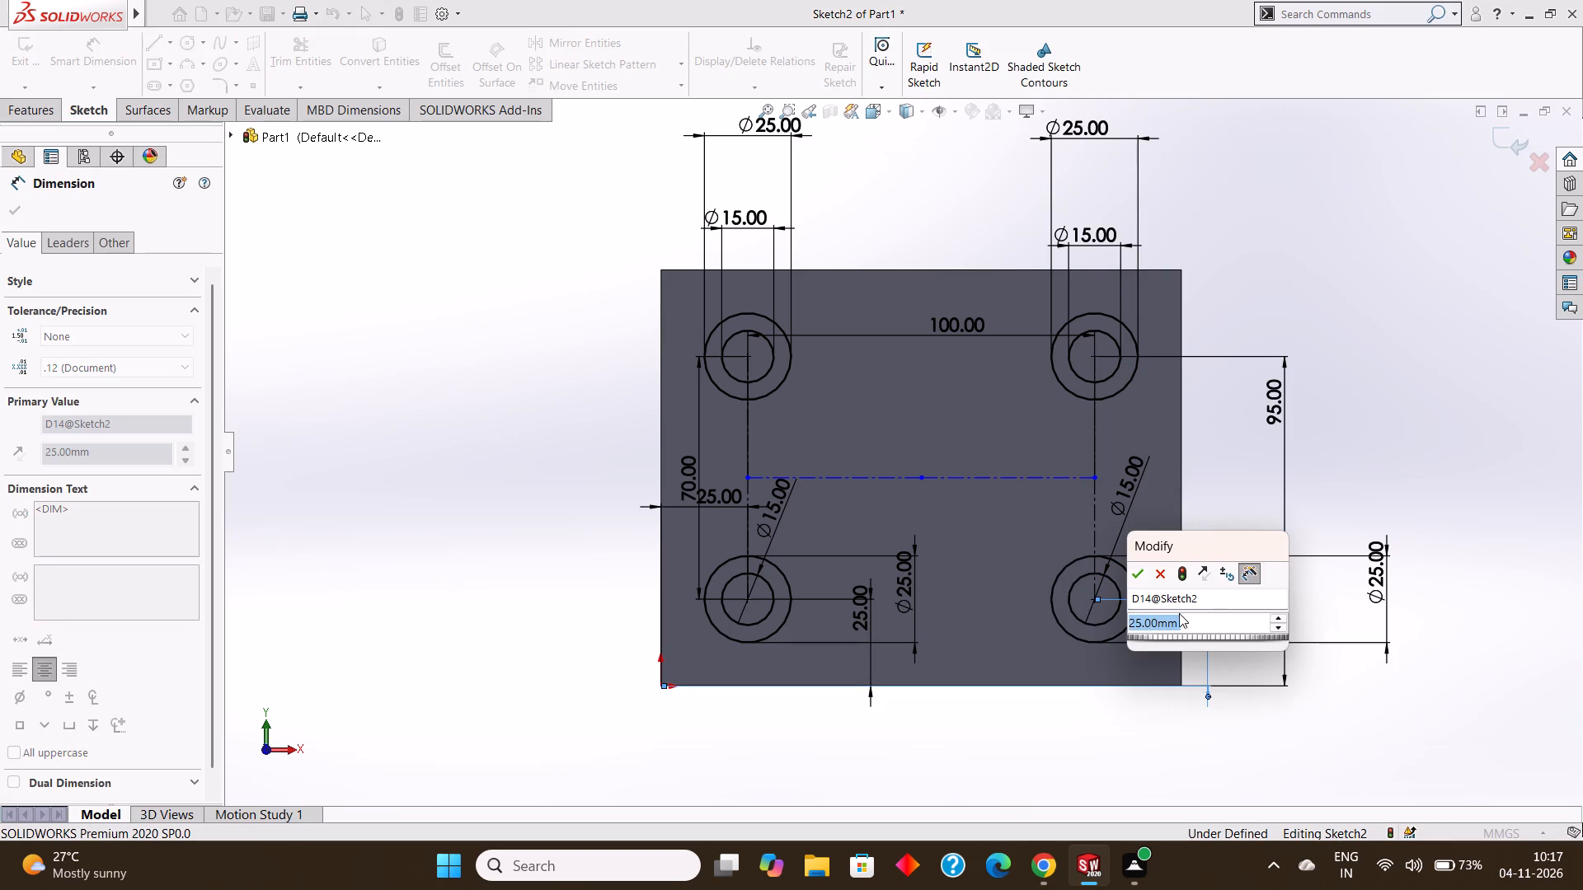
pyautogui.click(1129, 571)
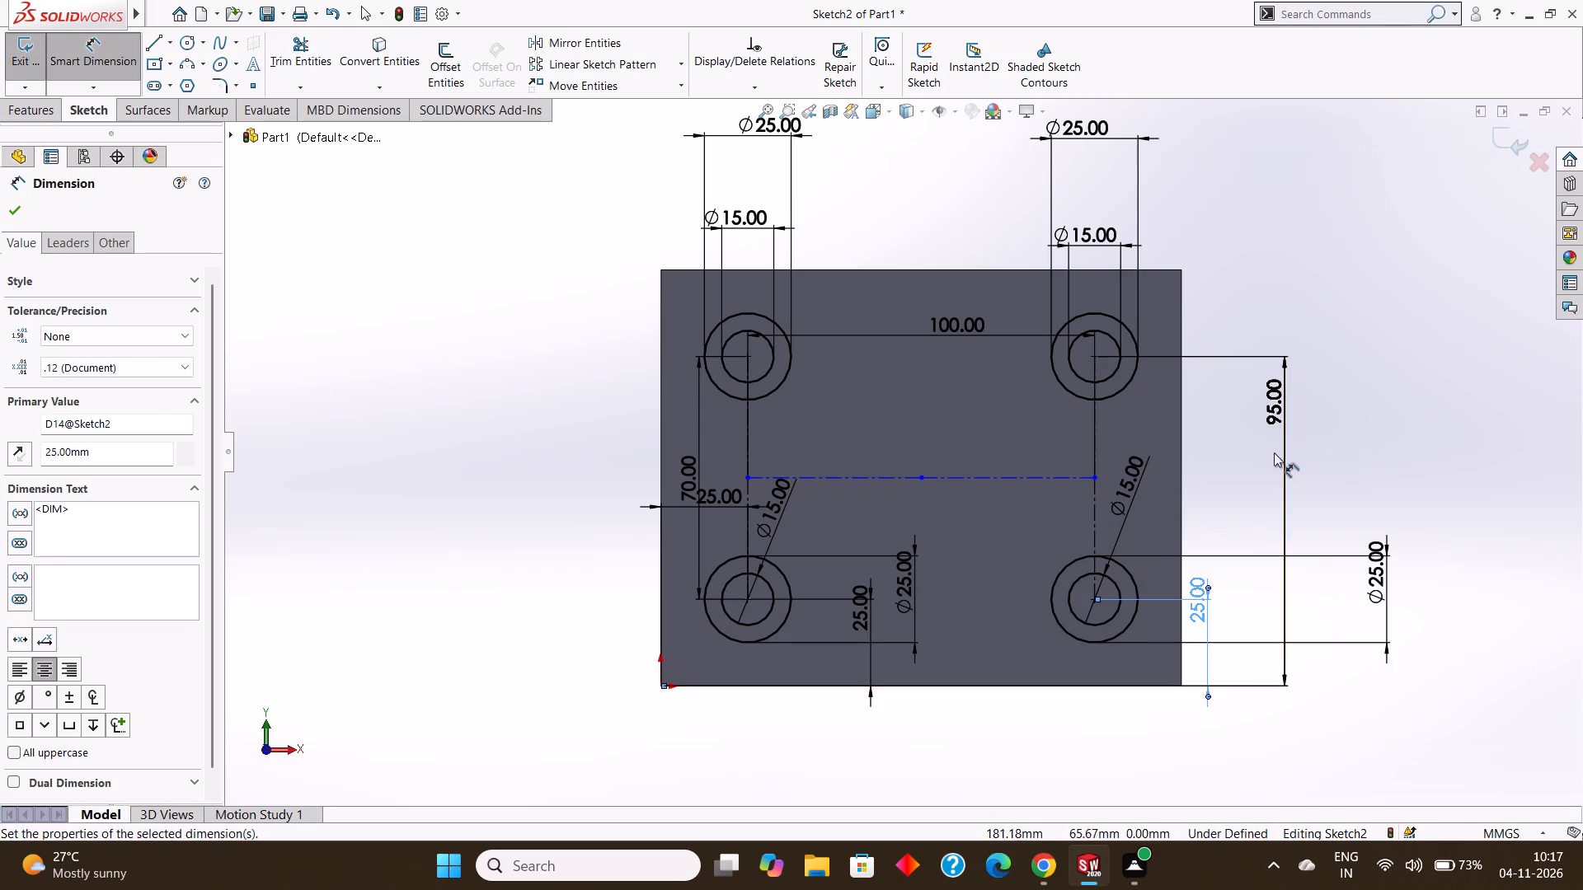
pyautogui.click(19, 208)
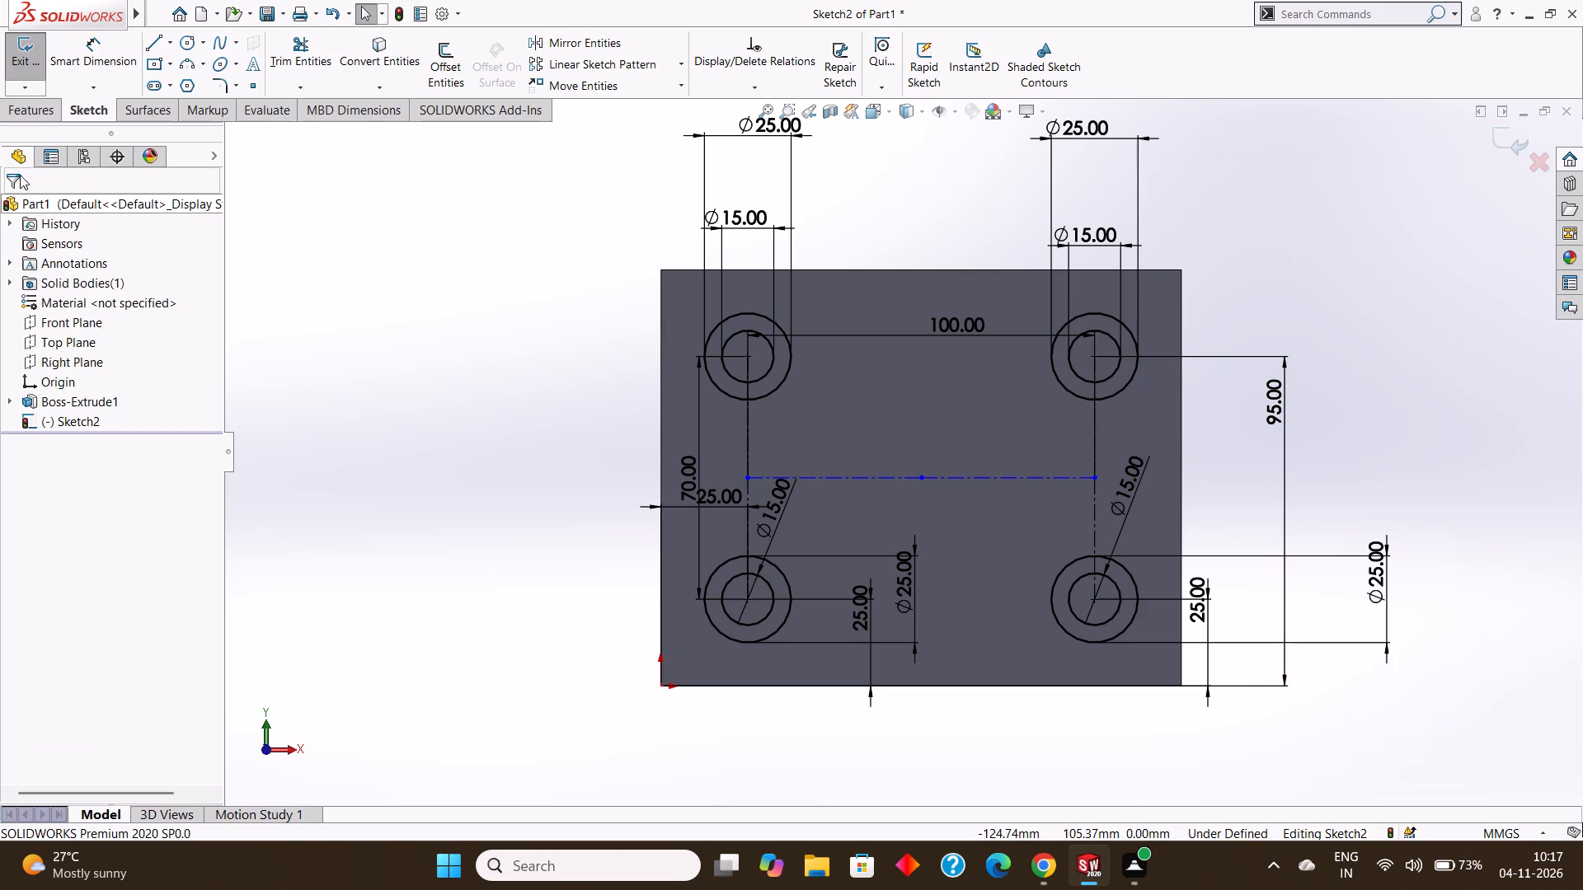
# Extrude the four ring profiles 15 mm outward from the base plate as blind bosses with the result merged.
pyautogui.click(45, 114)
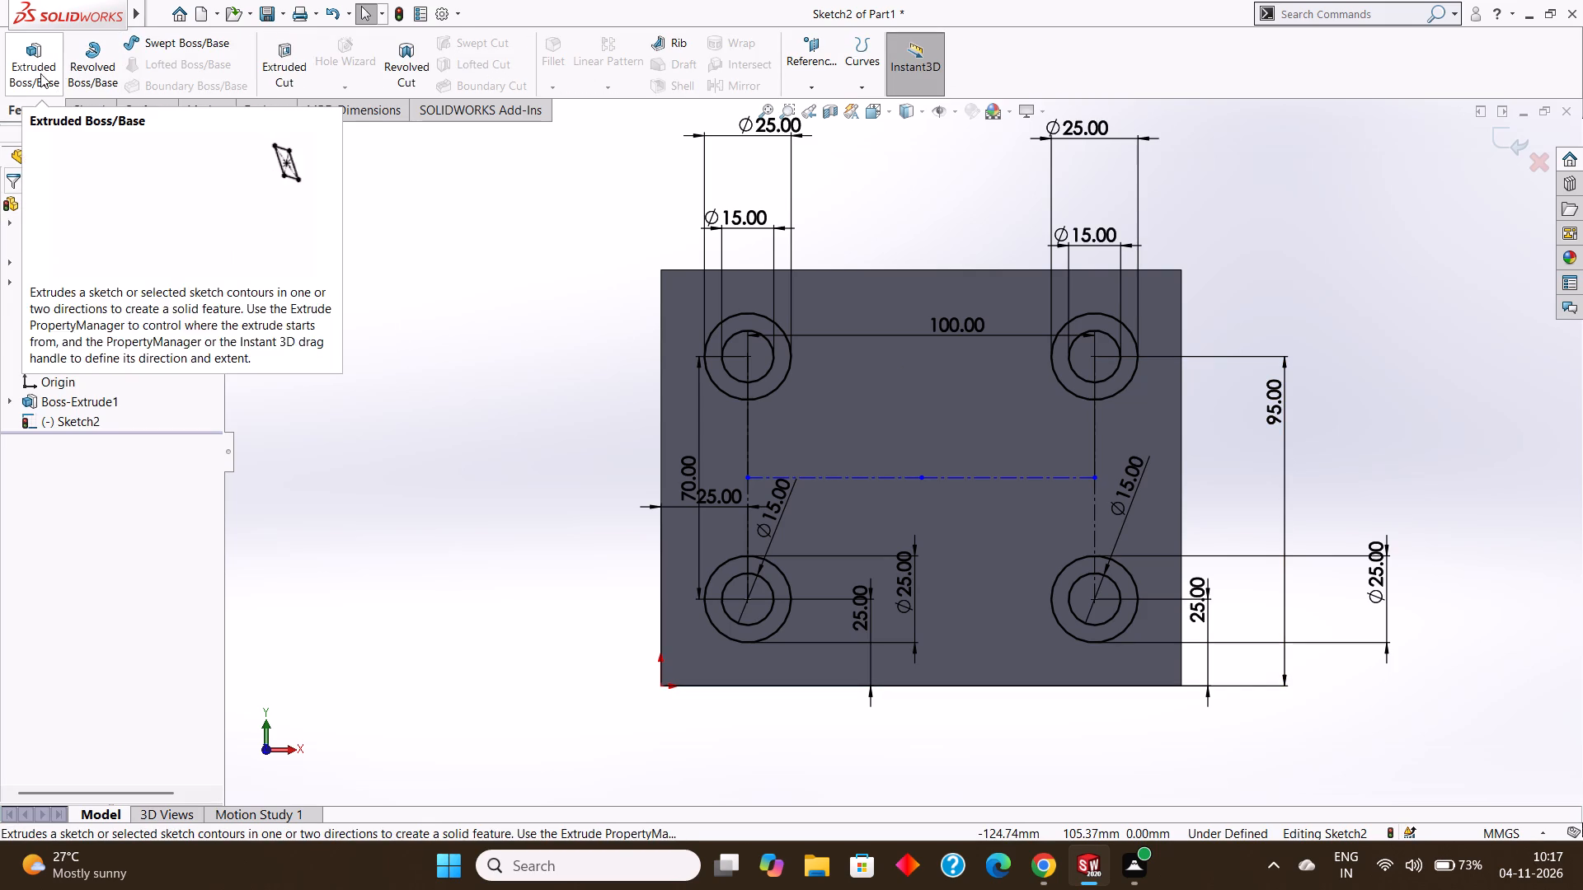
pyautogui.click(35, 73)
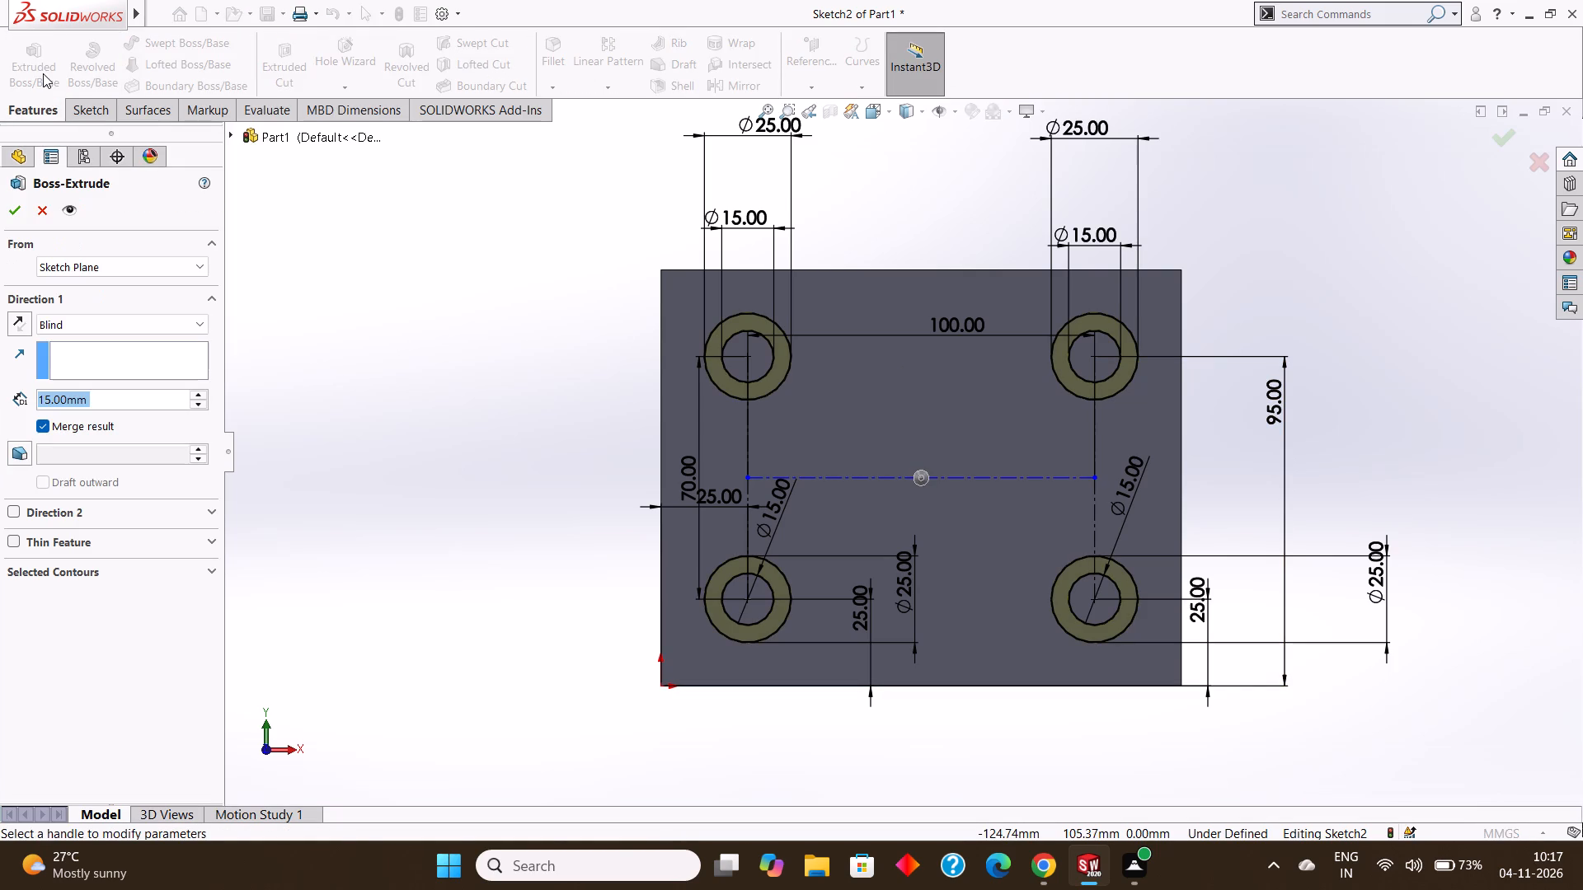
pyautogui.moveTo(554, 439); pyautogui.dragTo(566, 370, button='middle')
pyautogui.moveTo(566, 393); pyautogui.dragTo(586, 274, button='middle')
pyautogui.scroll(1, 574, 277)
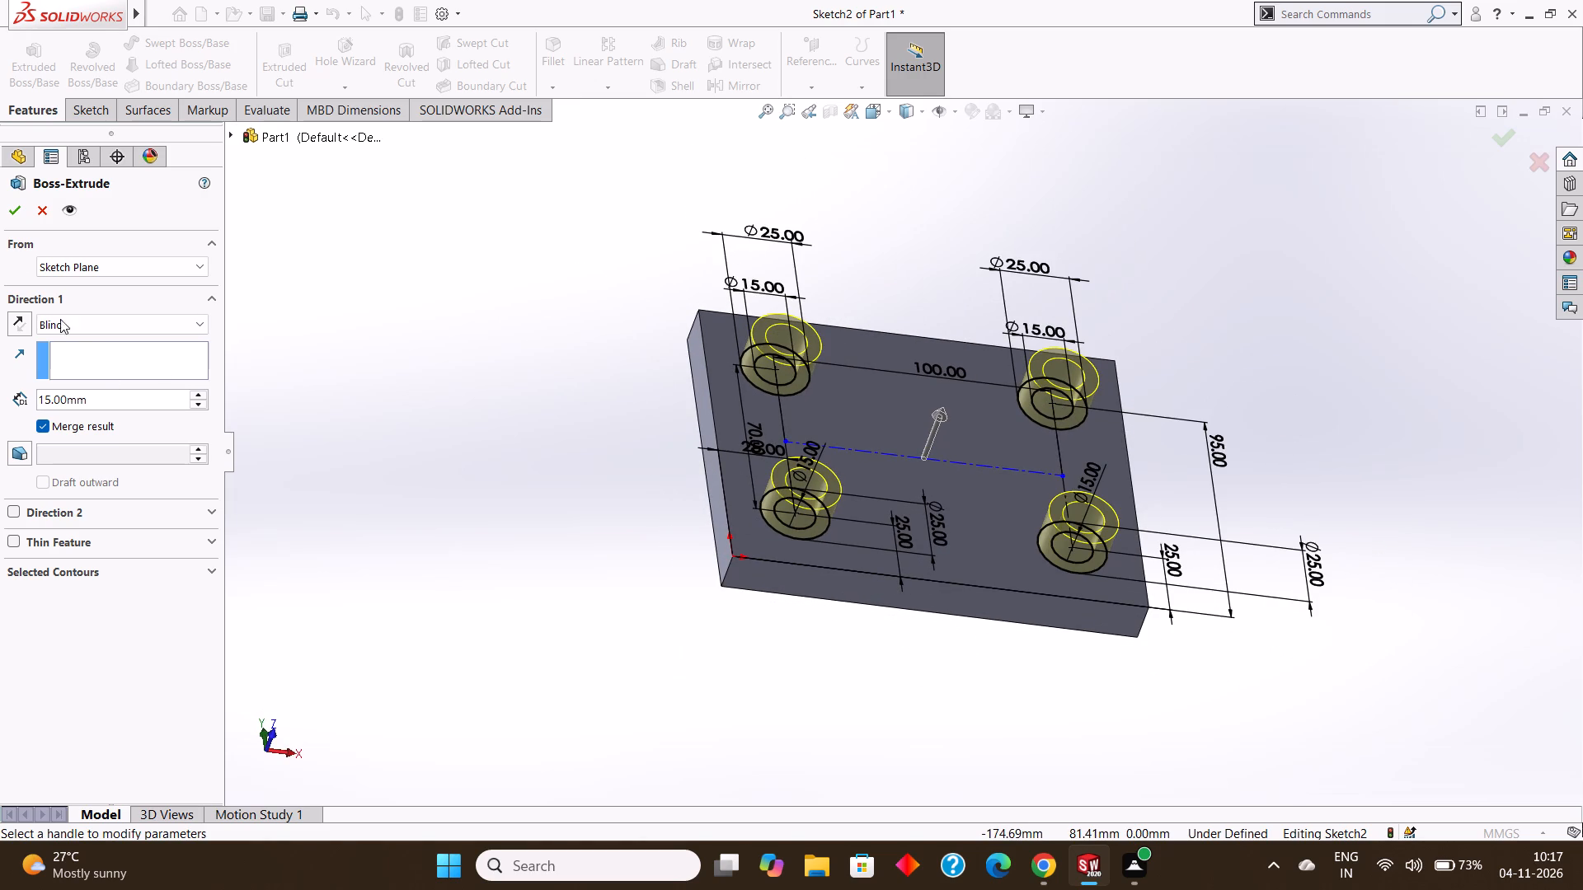
pyautogui.click(14, 208)
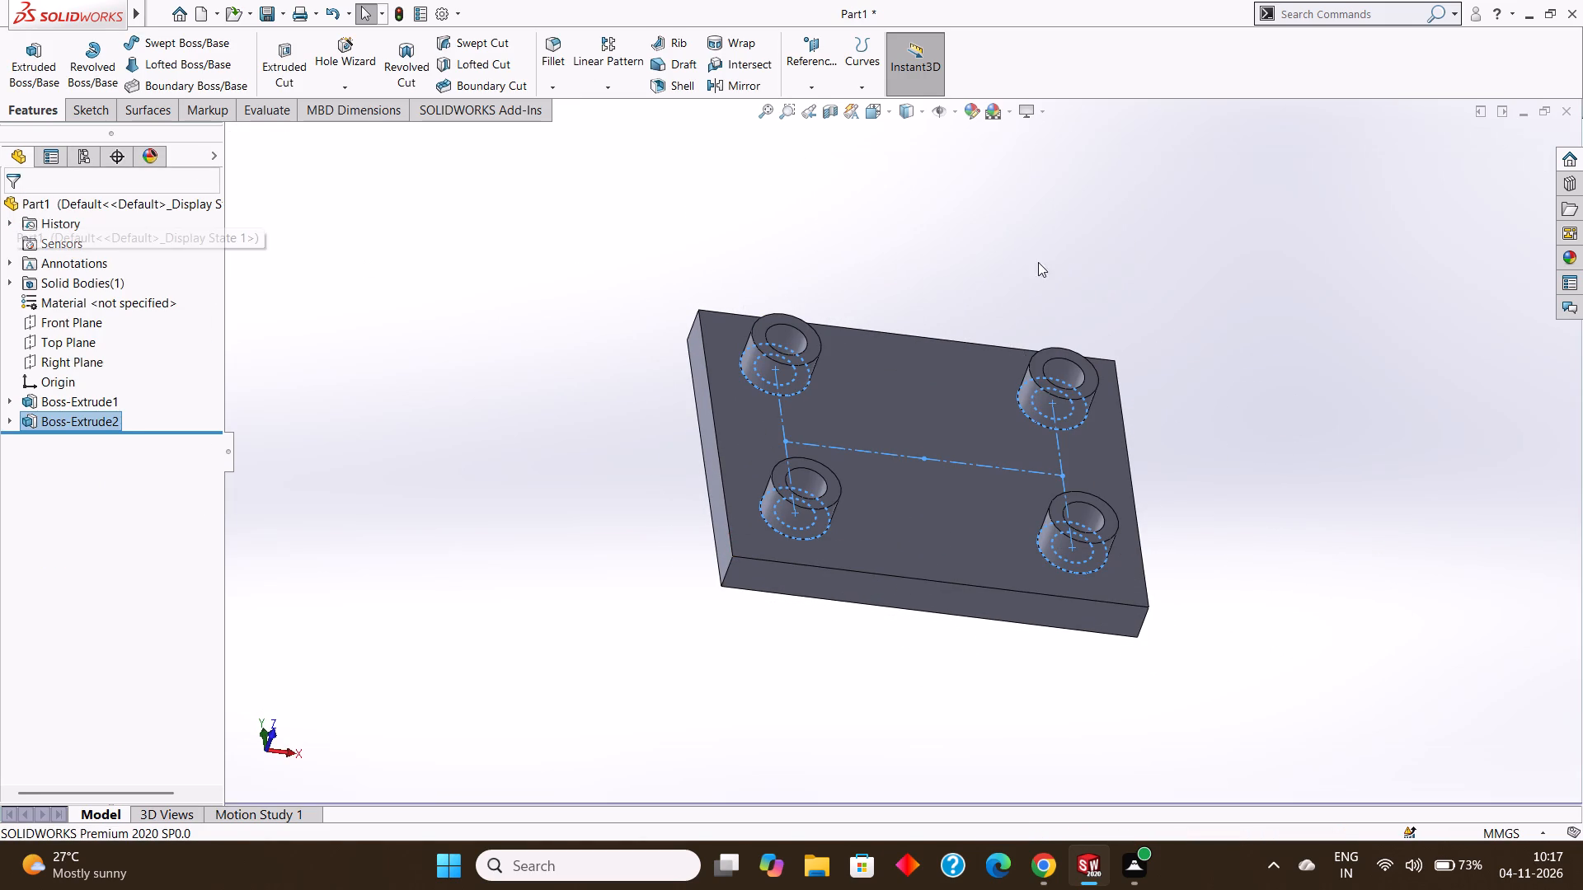
pyautogui.click(1090, 258)
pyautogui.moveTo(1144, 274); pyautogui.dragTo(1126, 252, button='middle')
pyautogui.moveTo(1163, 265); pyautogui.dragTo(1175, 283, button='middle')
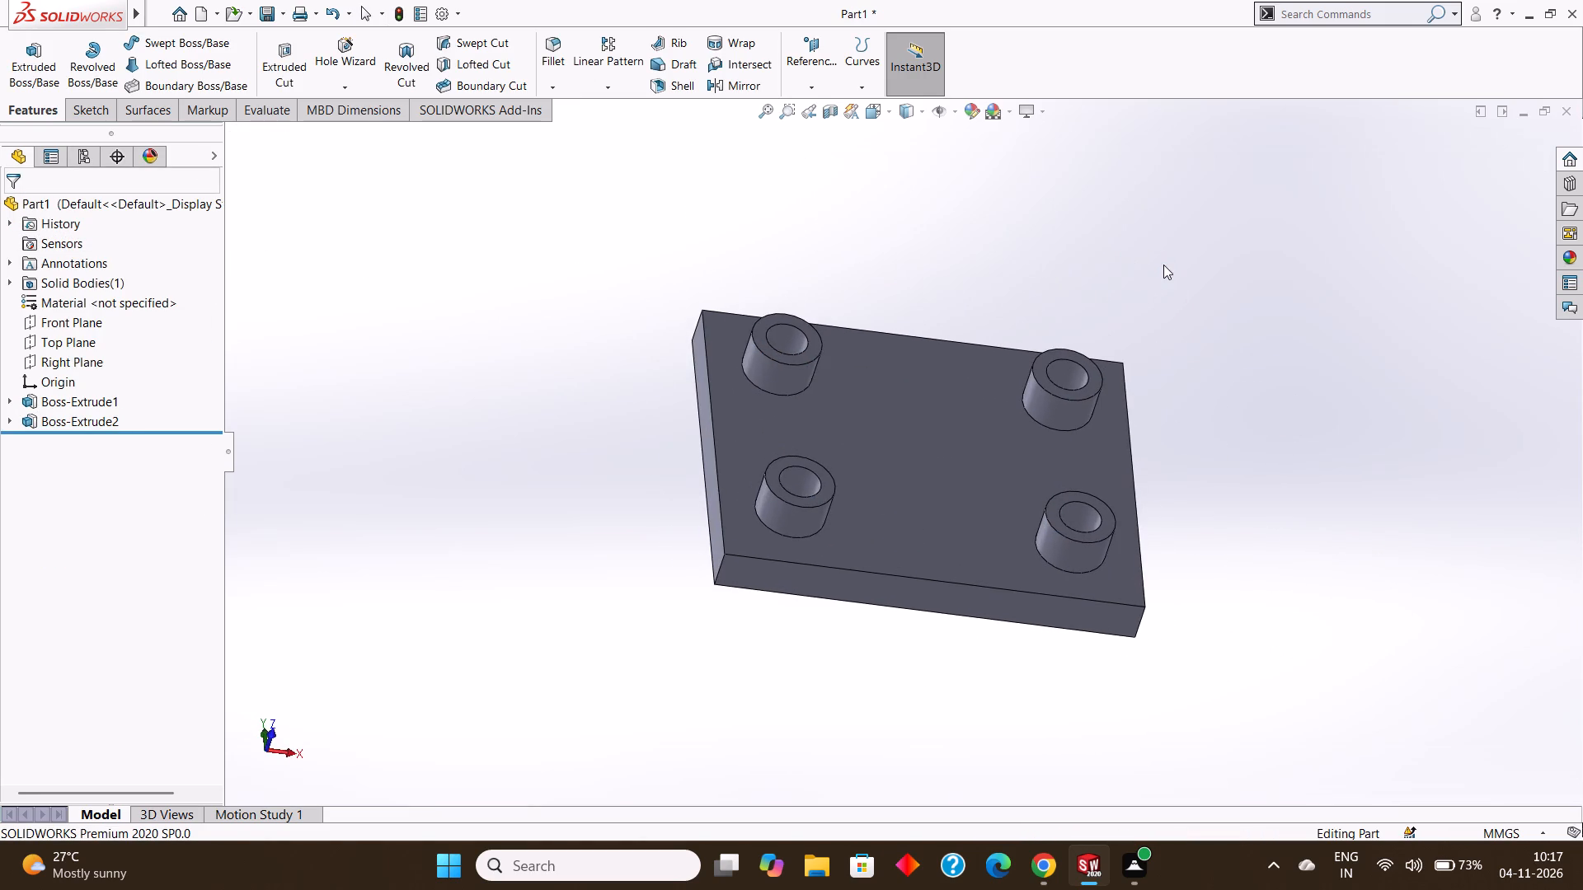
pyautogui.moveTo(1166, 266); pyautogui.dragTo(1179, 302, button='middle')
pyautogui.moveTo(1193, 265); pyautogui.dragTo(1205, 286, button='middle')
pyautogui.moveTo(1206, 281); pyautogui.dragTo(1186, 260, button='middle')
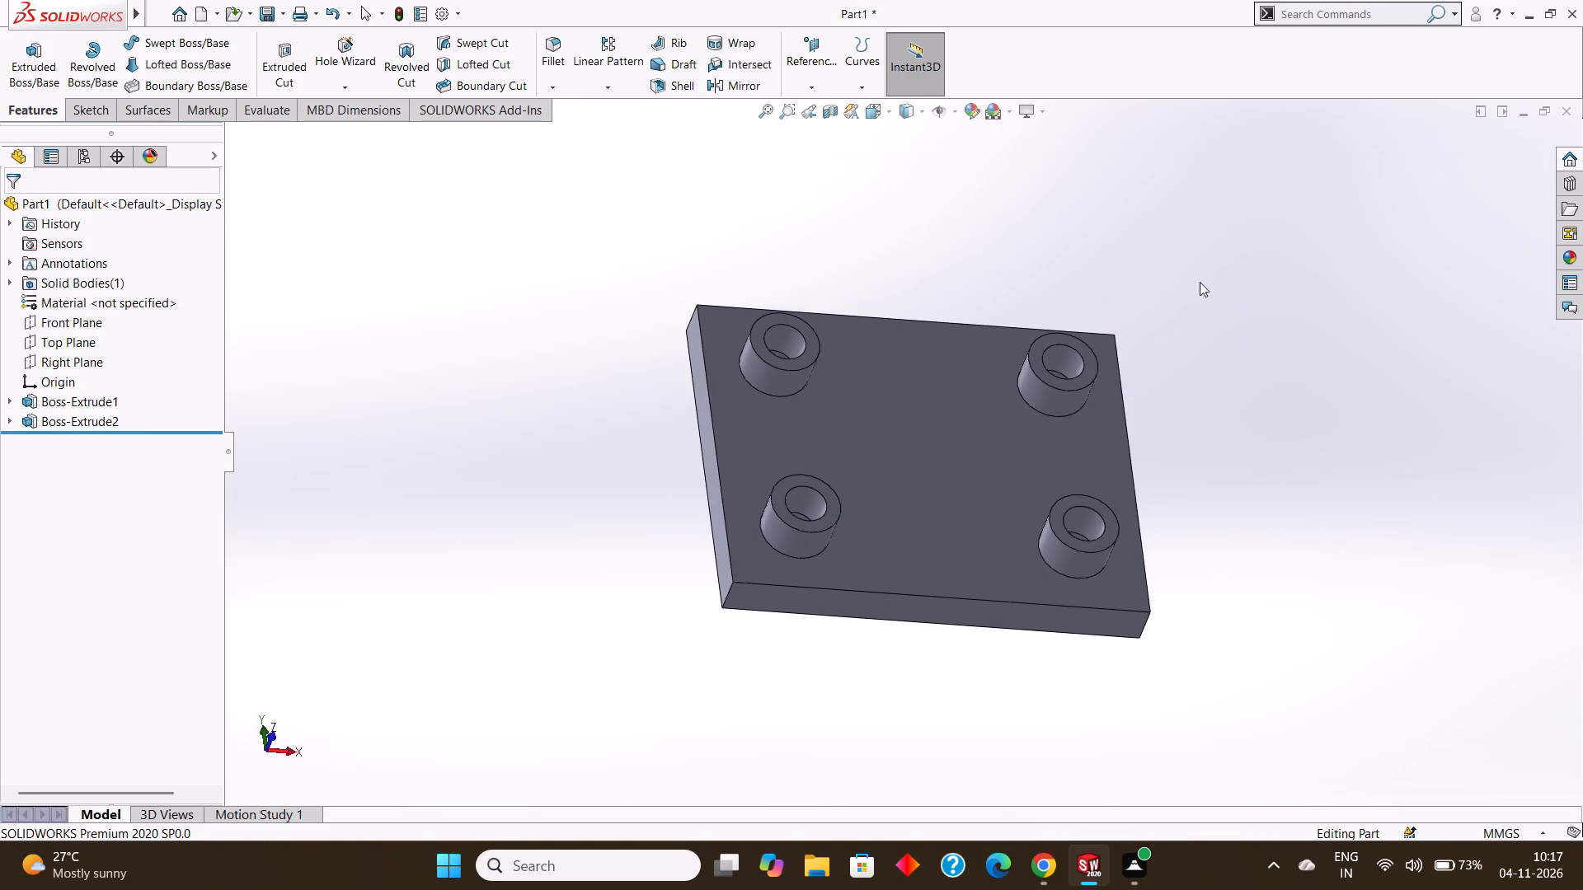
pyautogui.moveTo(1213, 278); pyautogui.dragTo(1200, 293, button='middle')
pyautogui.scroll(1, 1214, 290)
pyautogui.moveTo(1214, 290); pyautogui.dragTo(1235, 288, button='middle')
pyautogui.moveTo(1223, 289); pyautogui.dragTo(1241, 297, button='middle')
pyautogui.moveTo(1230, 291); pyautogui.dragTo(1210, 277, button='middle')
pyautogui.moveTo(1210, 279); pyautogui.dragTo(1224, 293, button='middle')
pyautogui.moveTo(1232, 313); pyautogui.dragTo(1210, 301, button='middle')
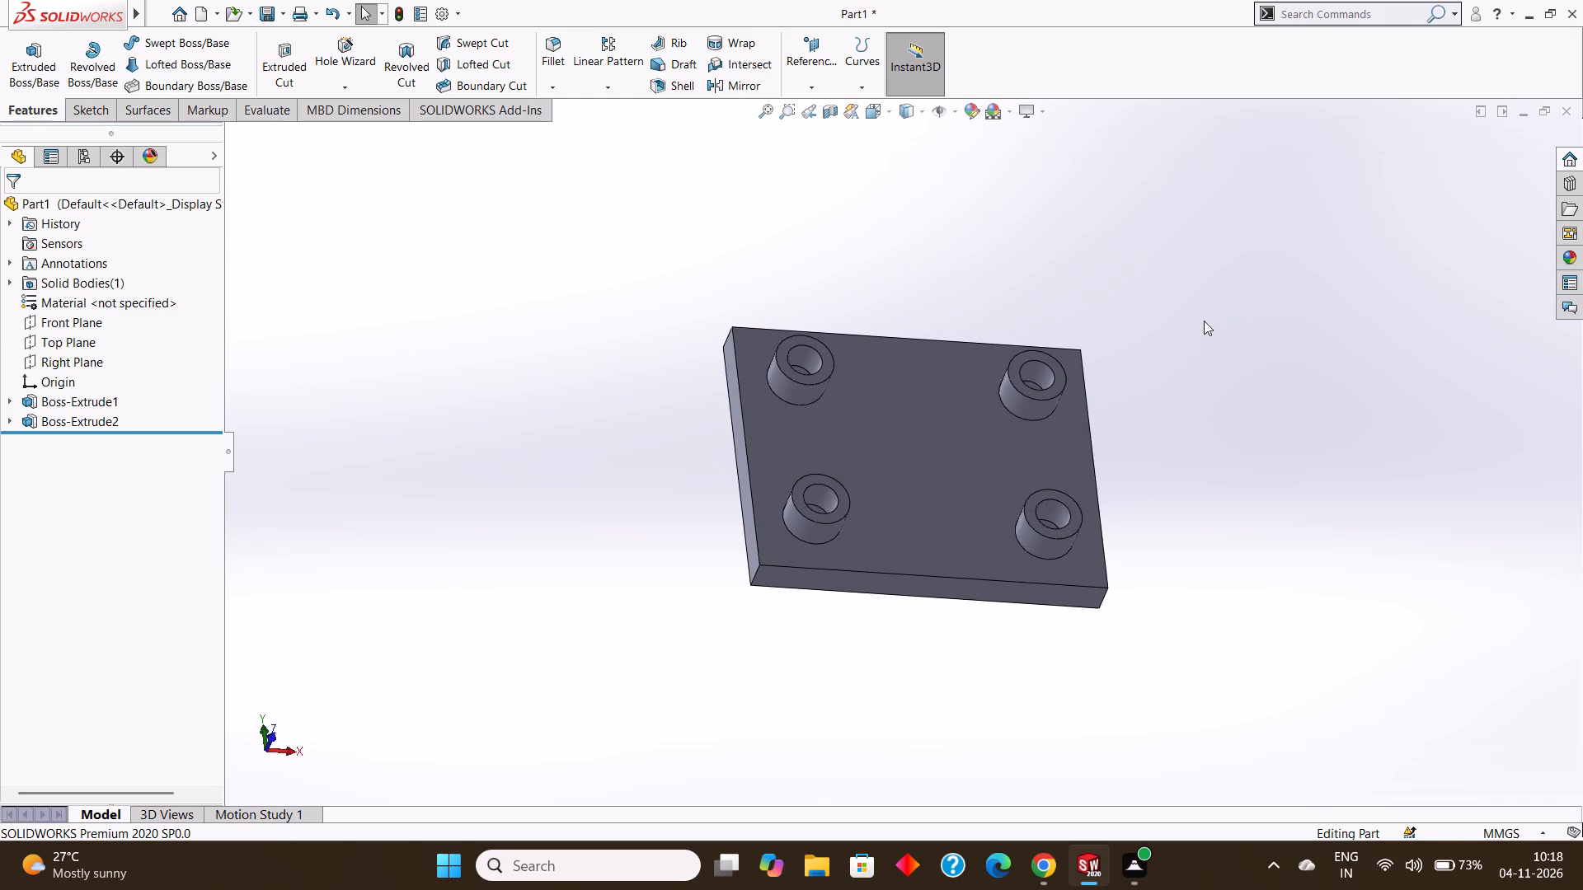
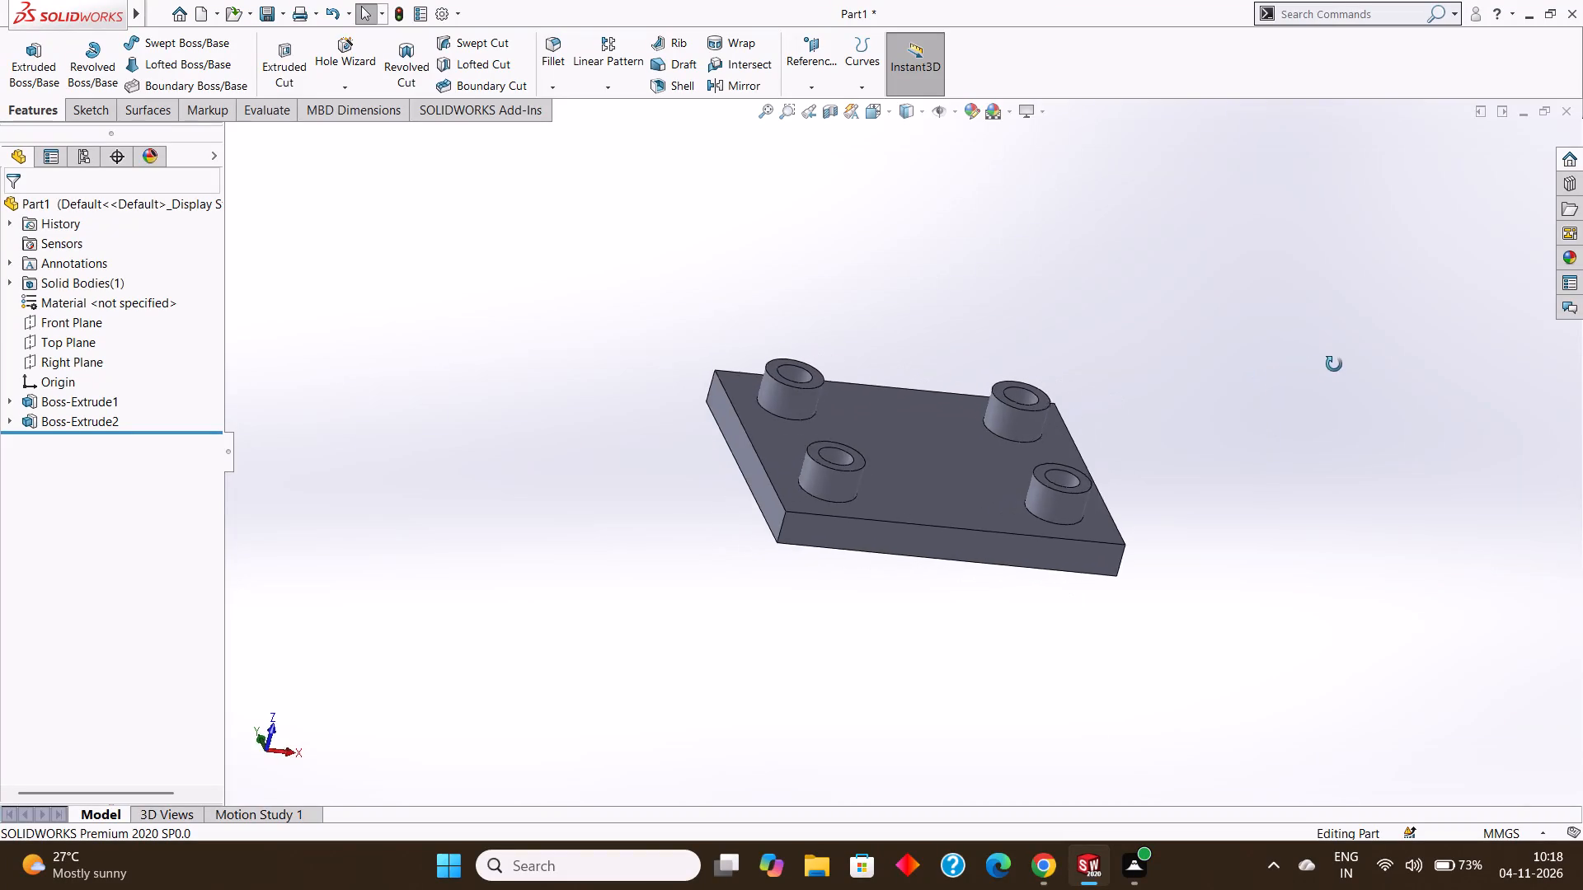
# Examine the base plate and its four bosses from several viewing angles.
pyautogui.moveTo(1319, 366); pyautogui.dragTo(1293, 325, button='middle')
pyautogui.middleClick(1292, 335)
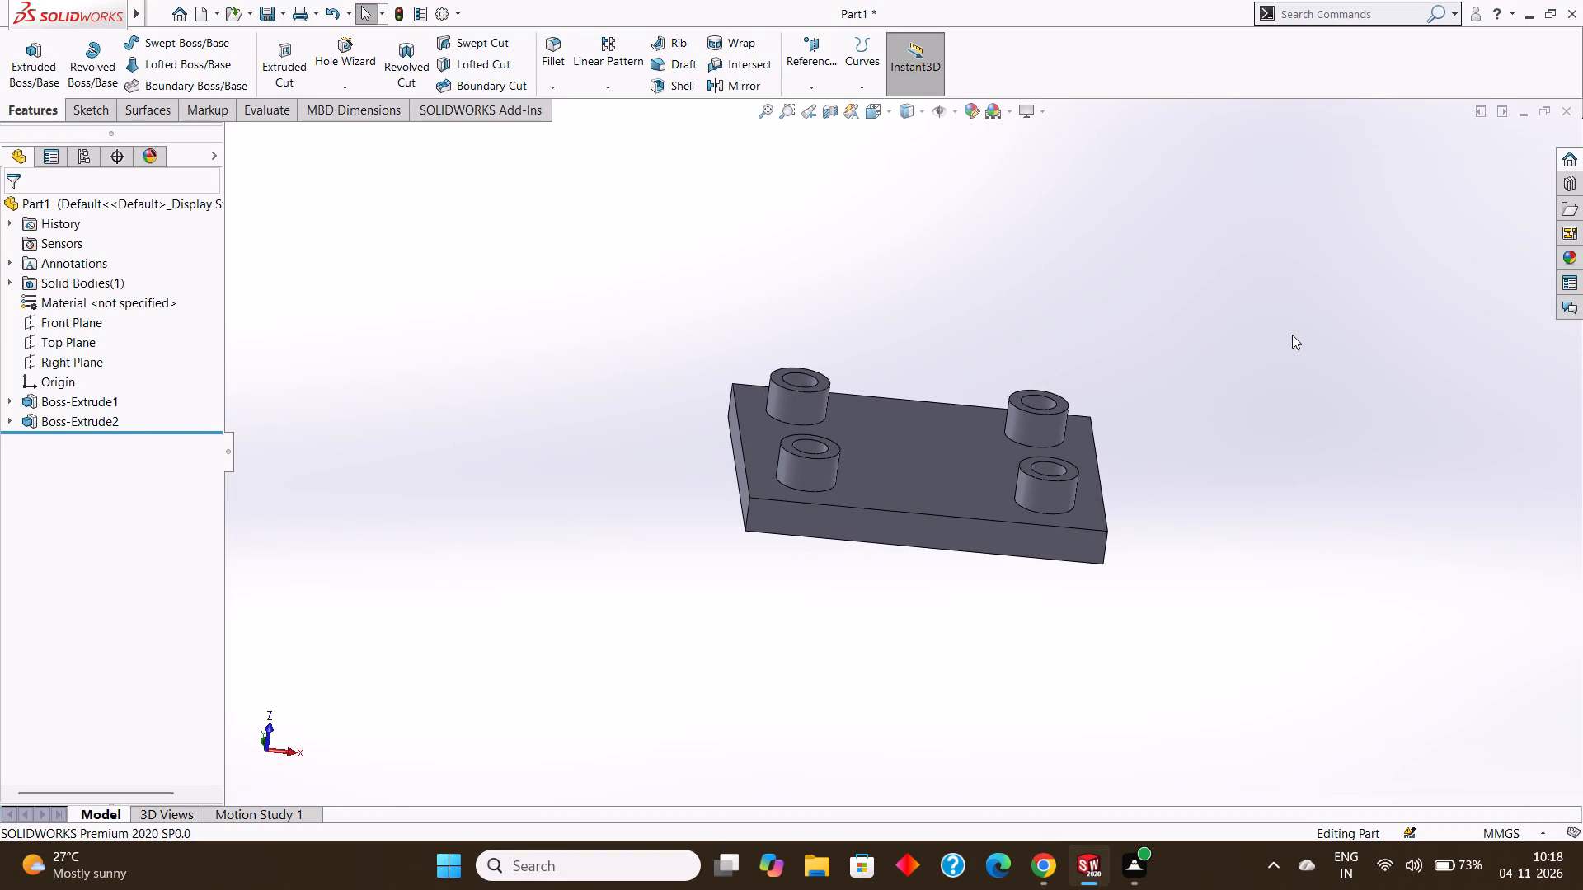
pyautogui.moveTo(1285, 332); pyautogui.dragTo(1301, 315, button='middle')
pyautogui.moveTo(1306, 321); pyautogui.dragTo(1301, 317, button='middle')
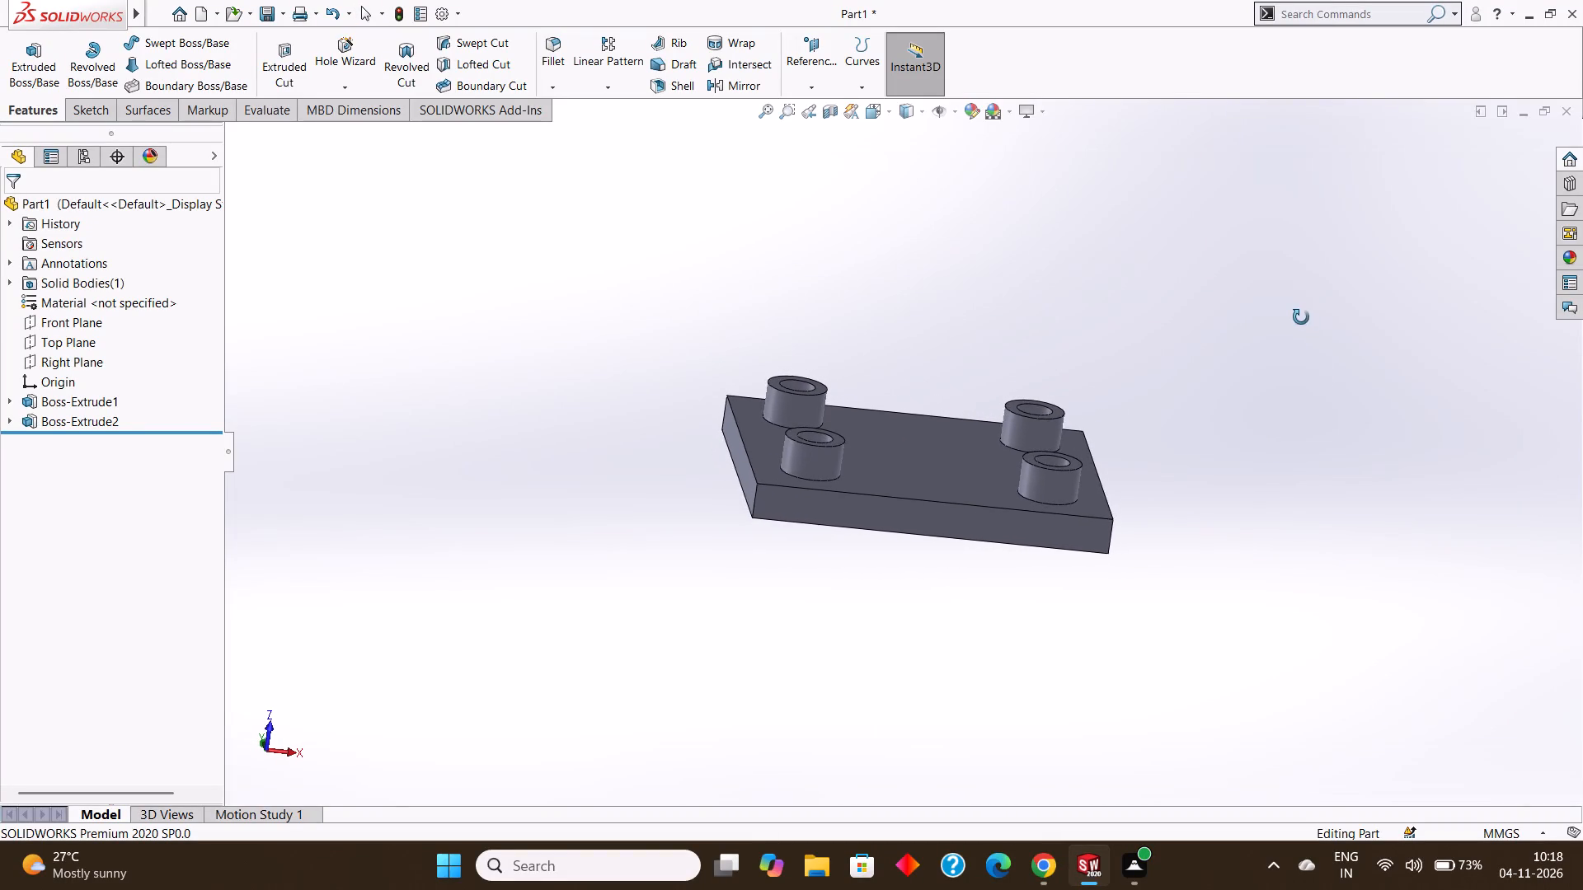
pyautogui.moveTo(1301, 317); pyautogui.dragTo(1299, 316, button='middle')
pyautogui.moveTo(1311, 314); pyautogui.dragTo(1327, 319, button='middle')
pyautogui.moveTo(1333, 326); pyautogui.dragTo(1318, 323, button='middle')
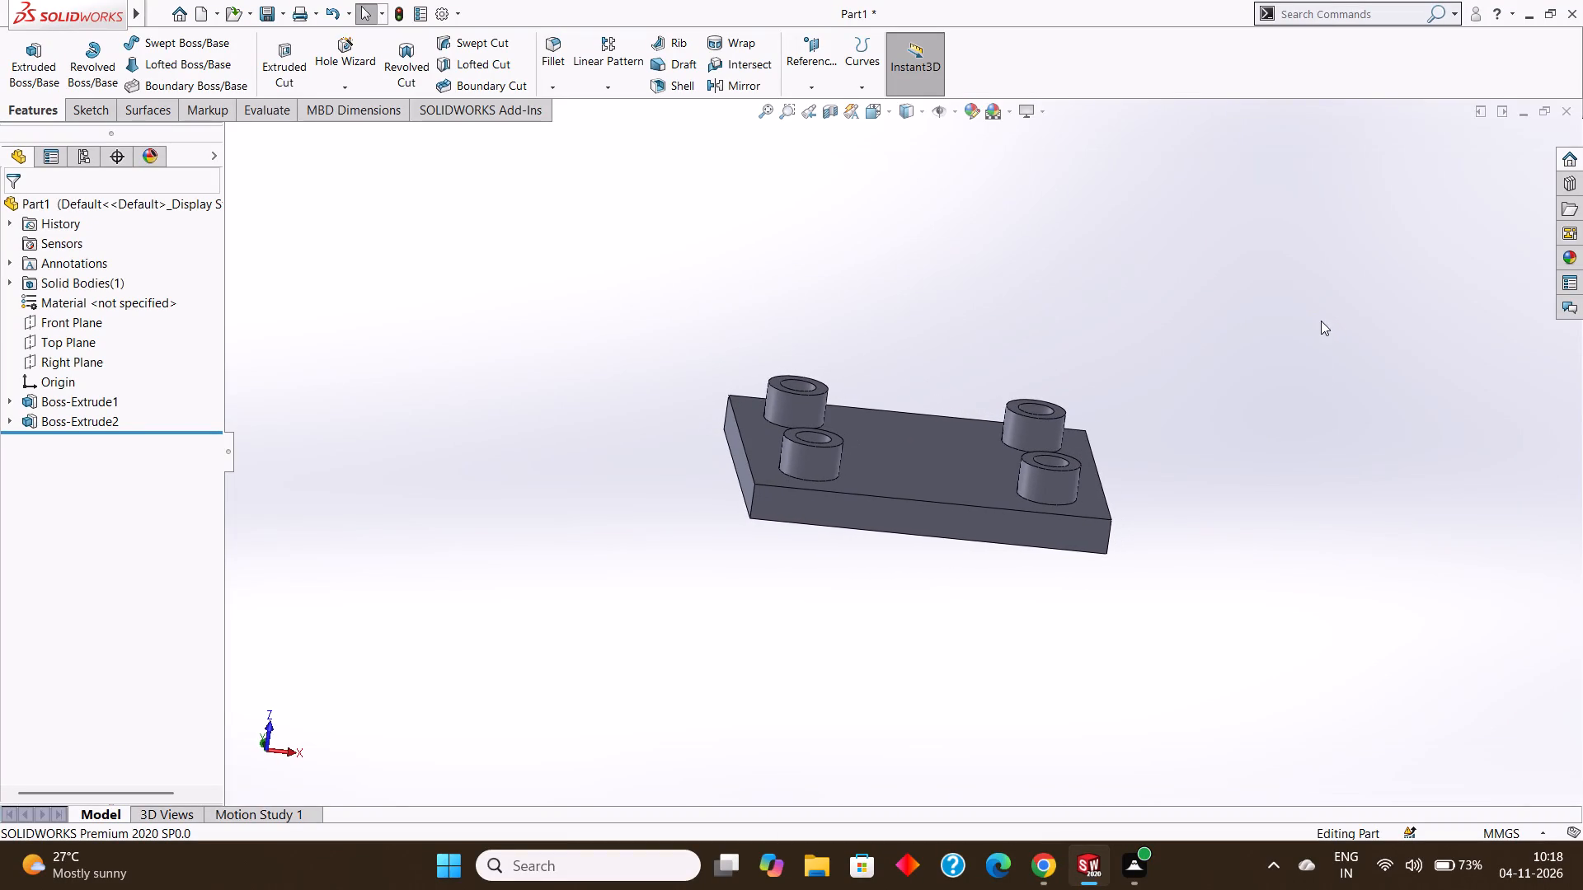
pyautogui.middleClick(1321, 321)
pyautogui.moveTo(1327, 321); pyautogui.dragTo(1327, 293, button='middle')
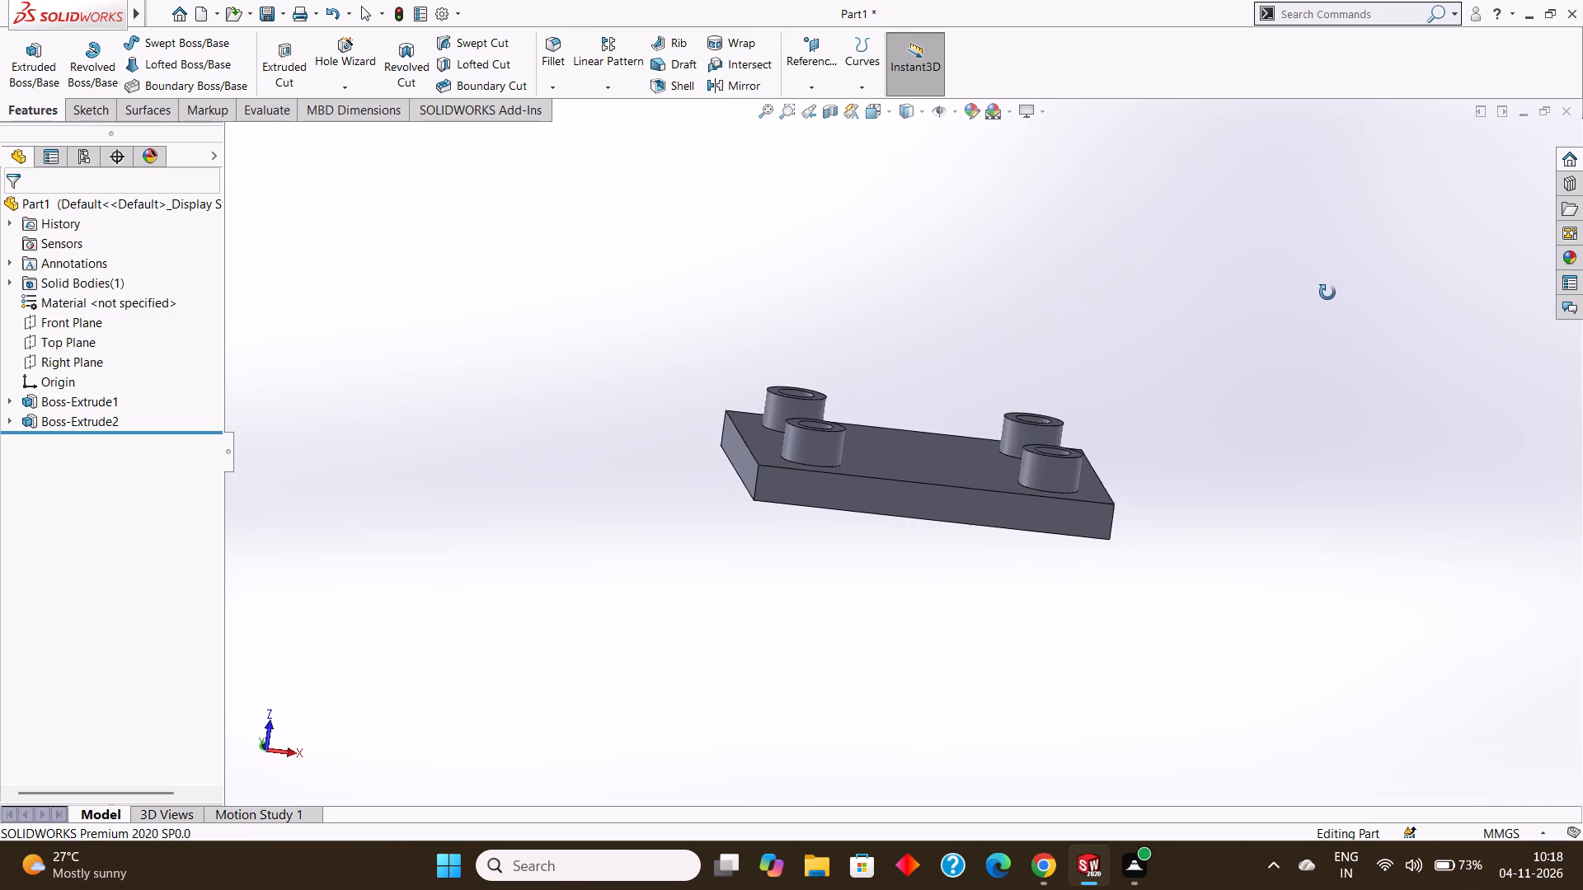
pyautogui.moveTo(1327, 293); pyautogui.dragTo(1339, 317, button='middle')
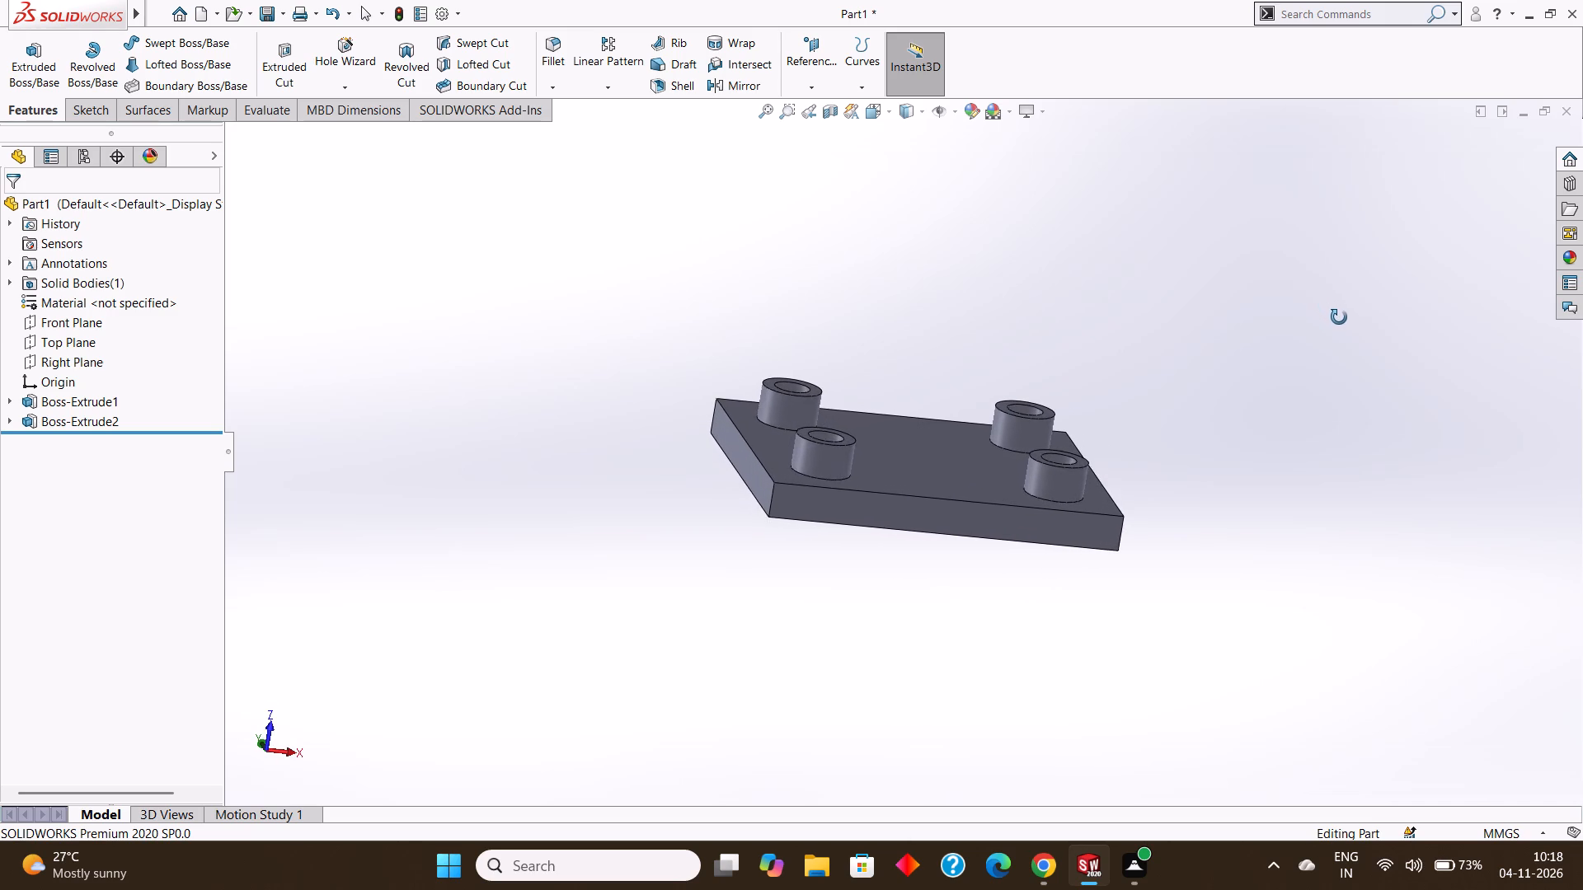
pyautogui.moveTo(1339, 317); pyautogui.dragTo(1334, 334, button='middle')
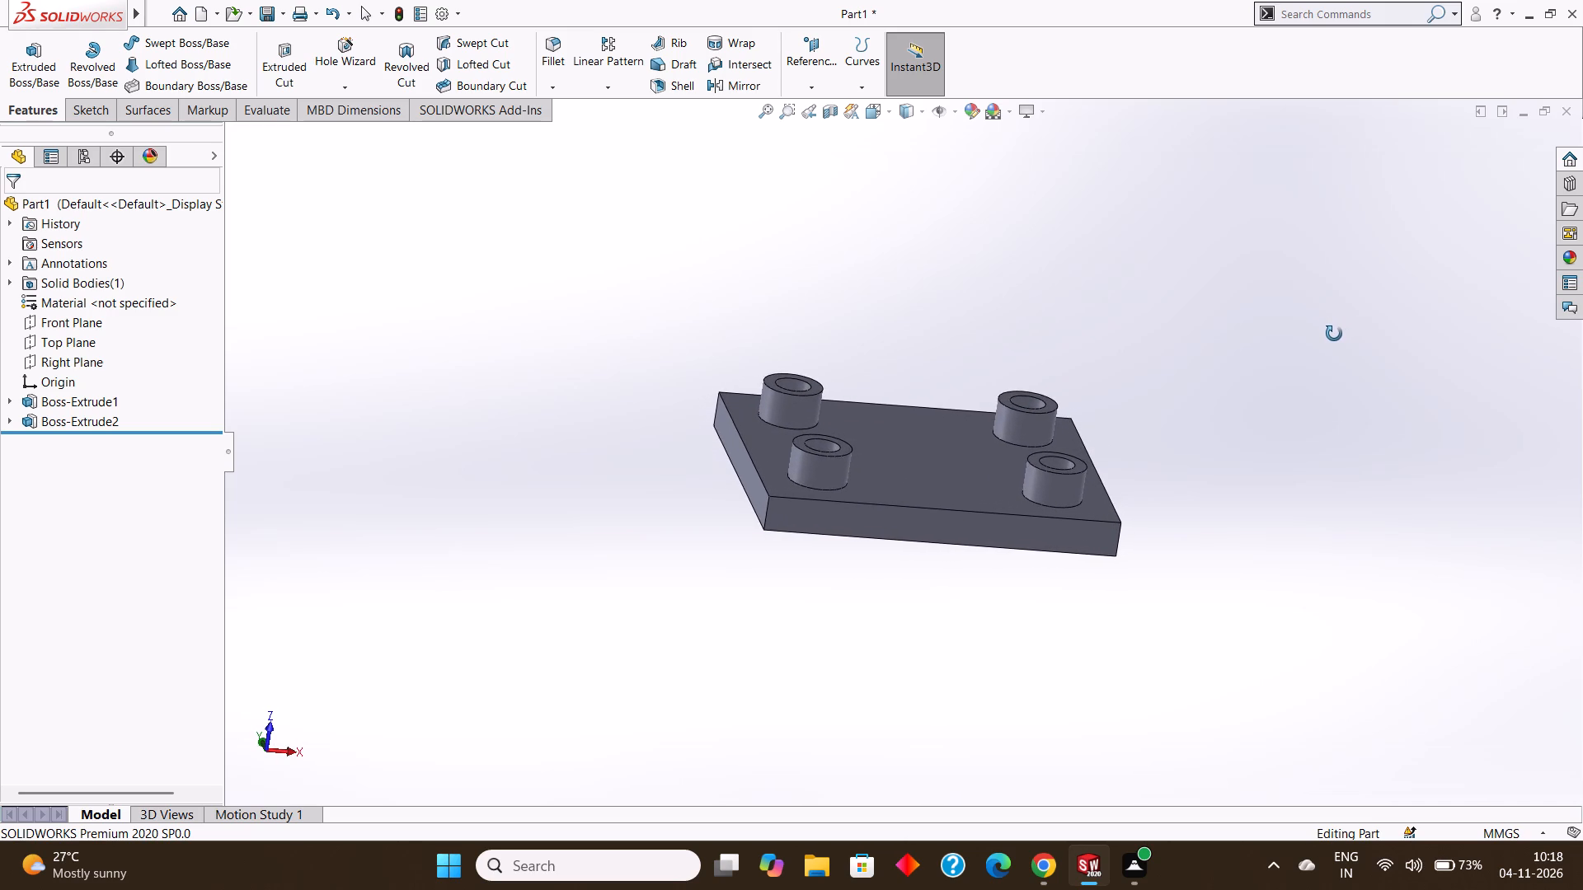
pyautogui.moveTo(1334, 334); pyautogui.dragTo(1334, 340, button='middle')
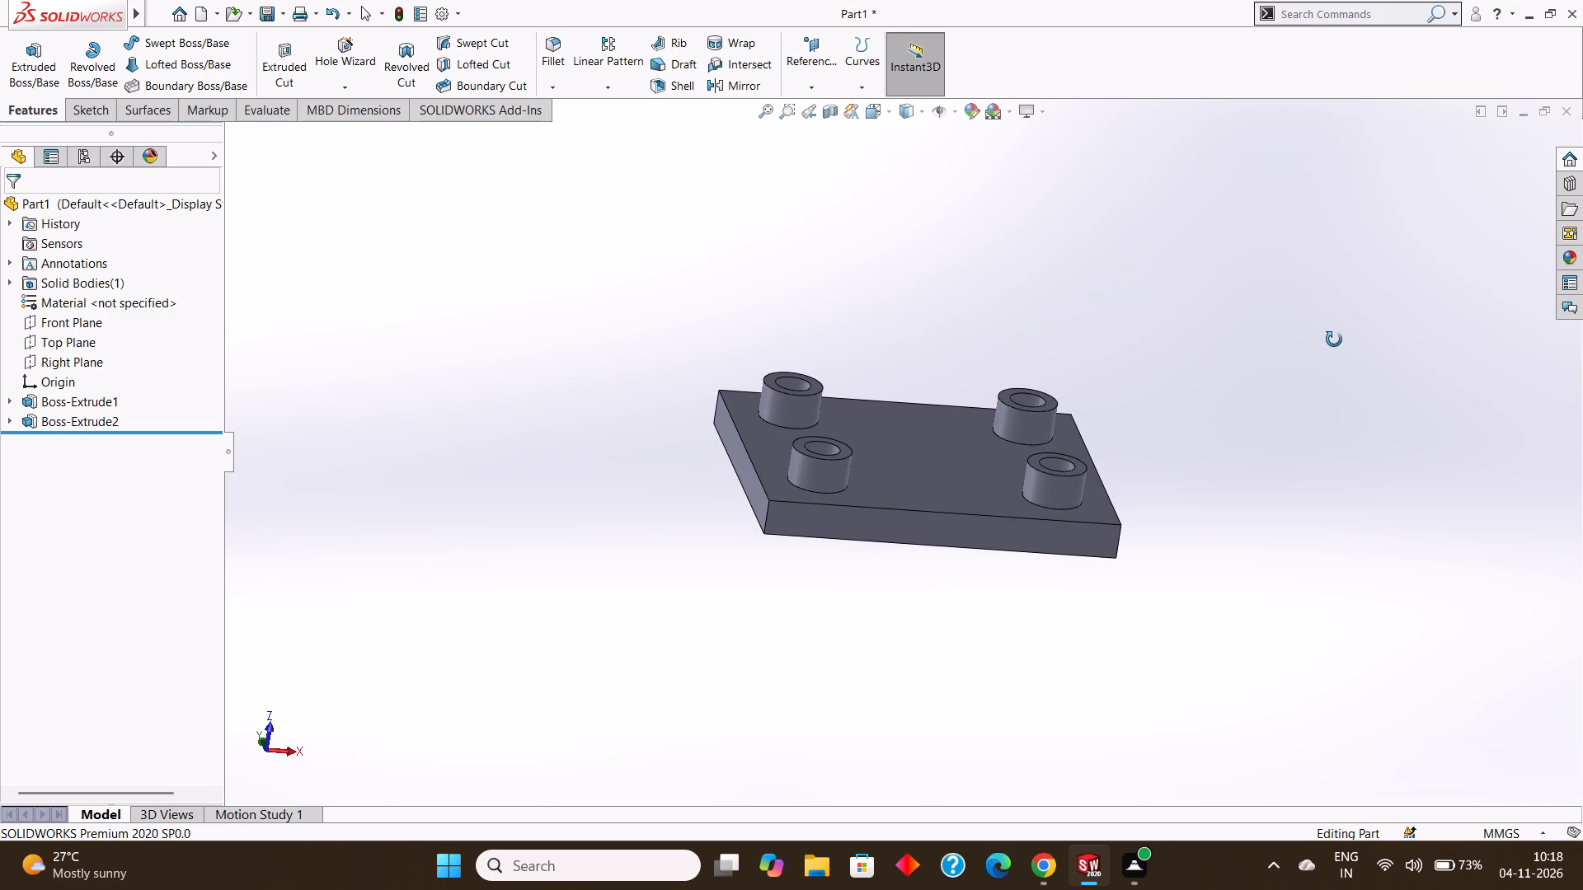
pyautogui.moveTo(1334, 340); pyautogui.dragTo(1333, 340, button='middle')
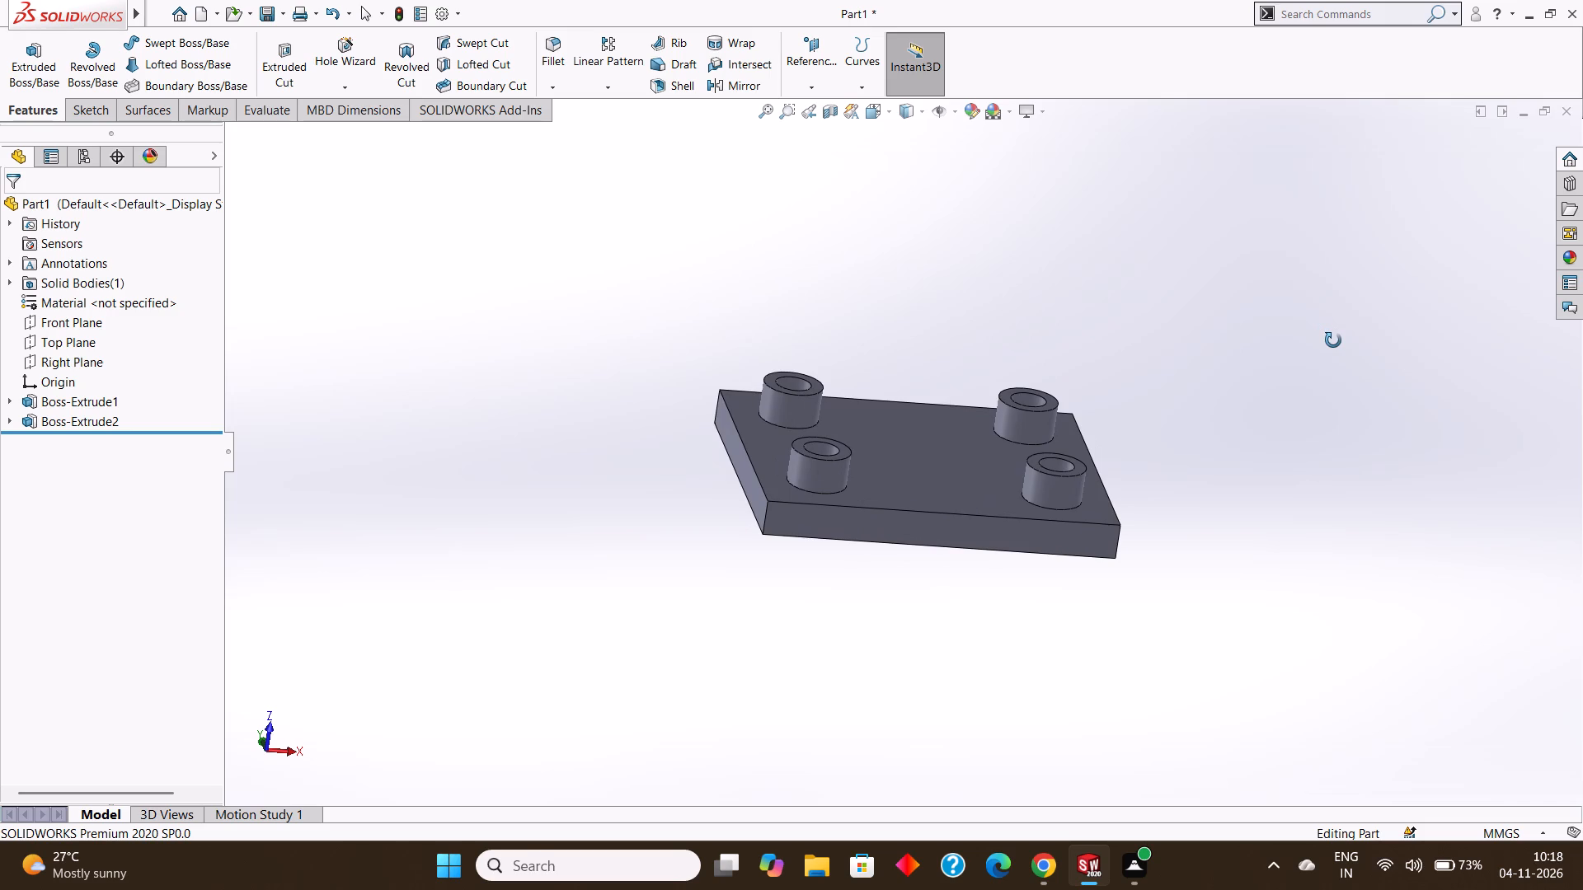
pyautogui.moveTo(1333, 340); pyautogui.dragTo(1317, 336, button='middle')
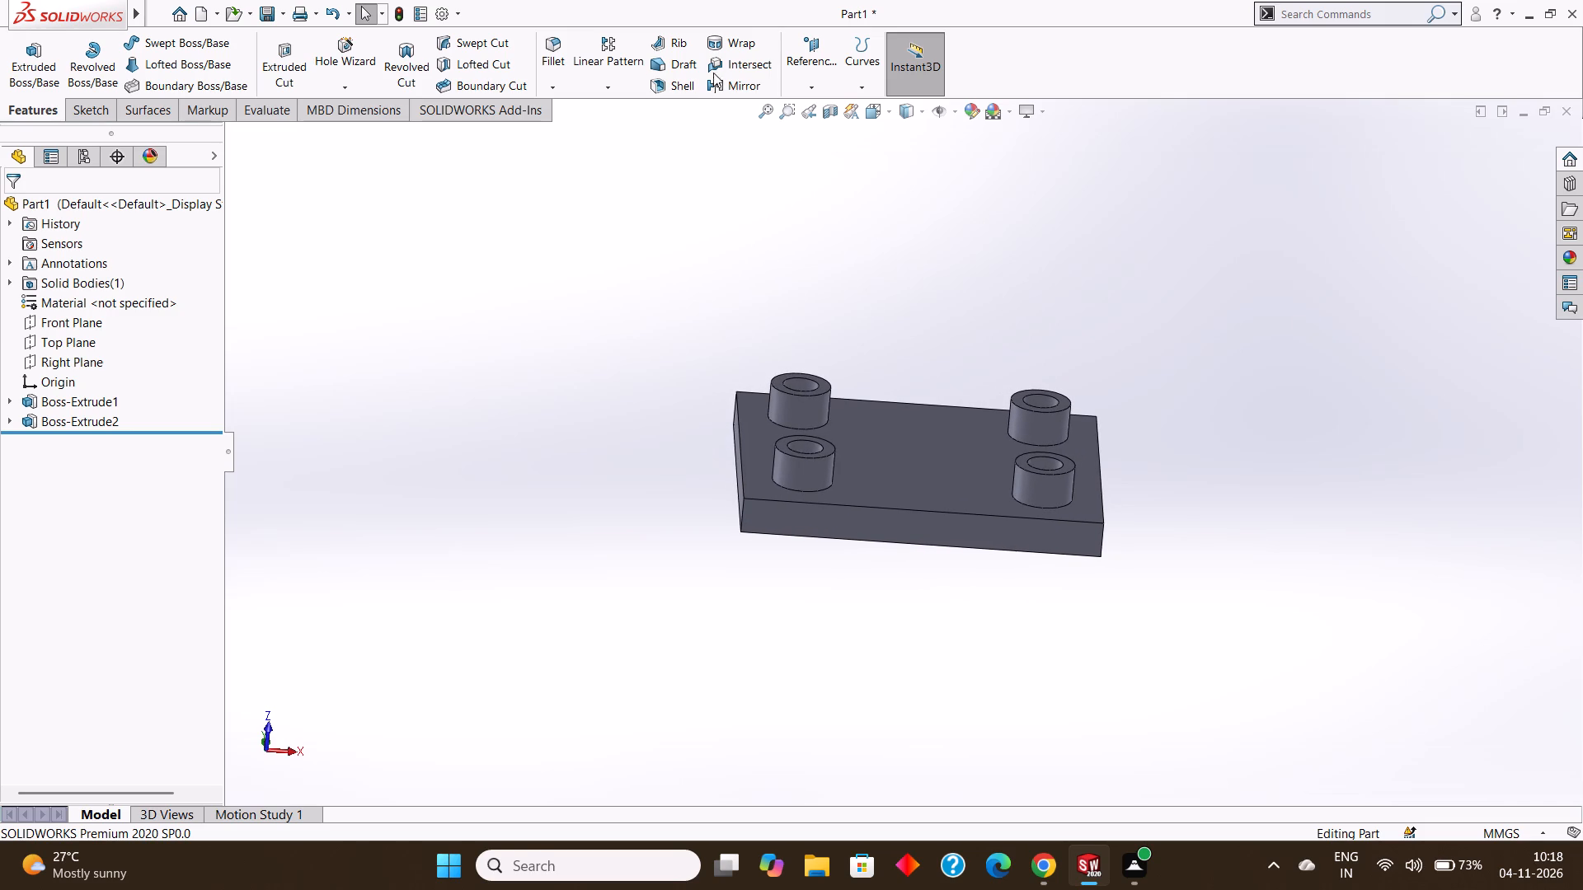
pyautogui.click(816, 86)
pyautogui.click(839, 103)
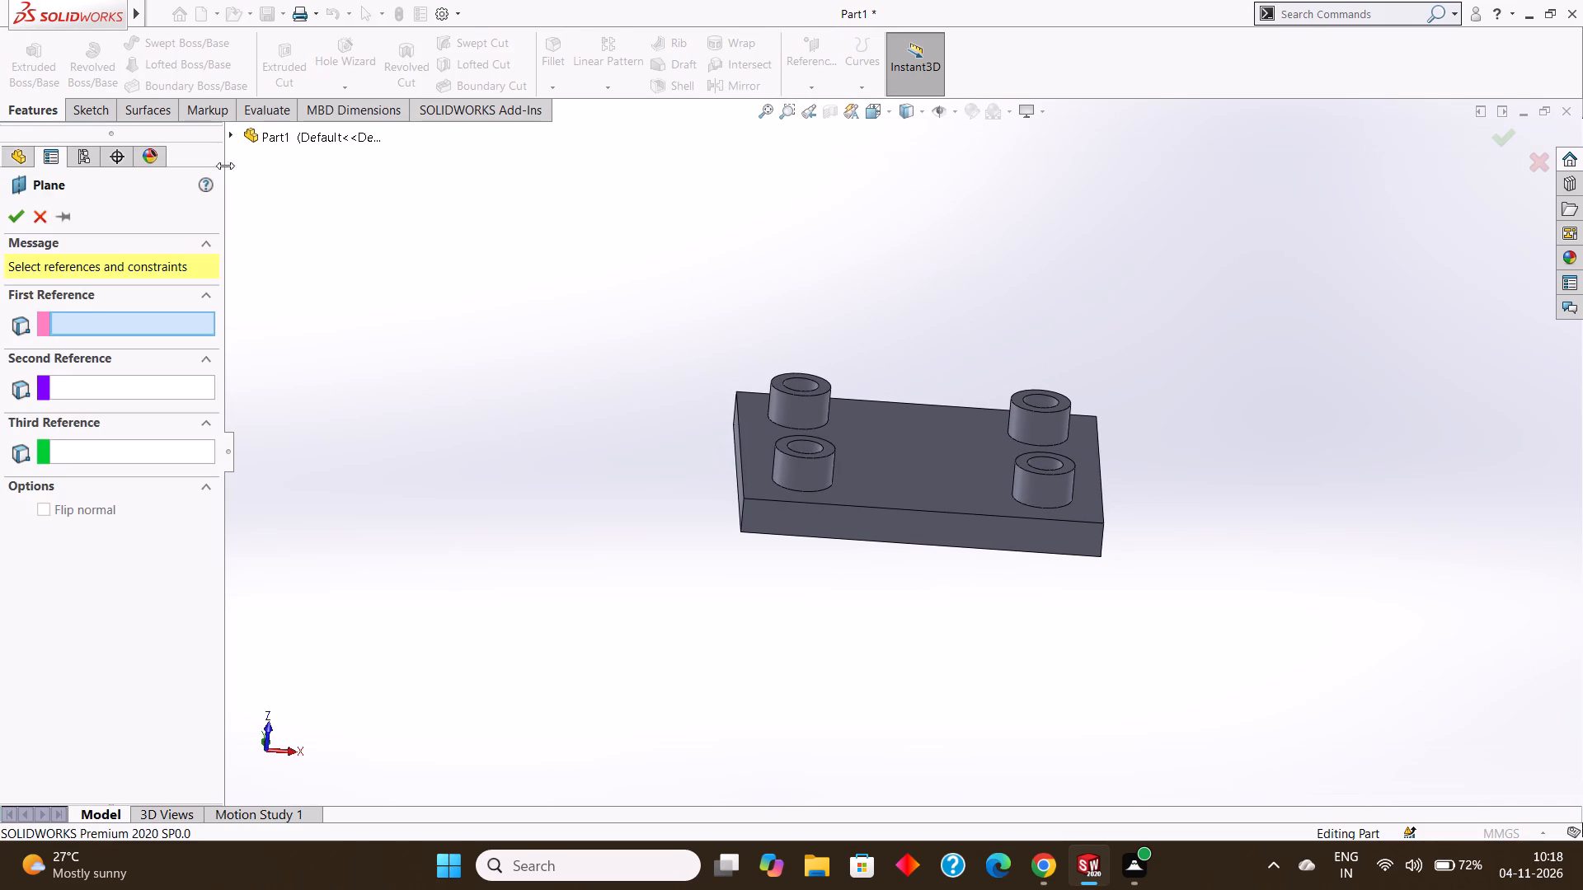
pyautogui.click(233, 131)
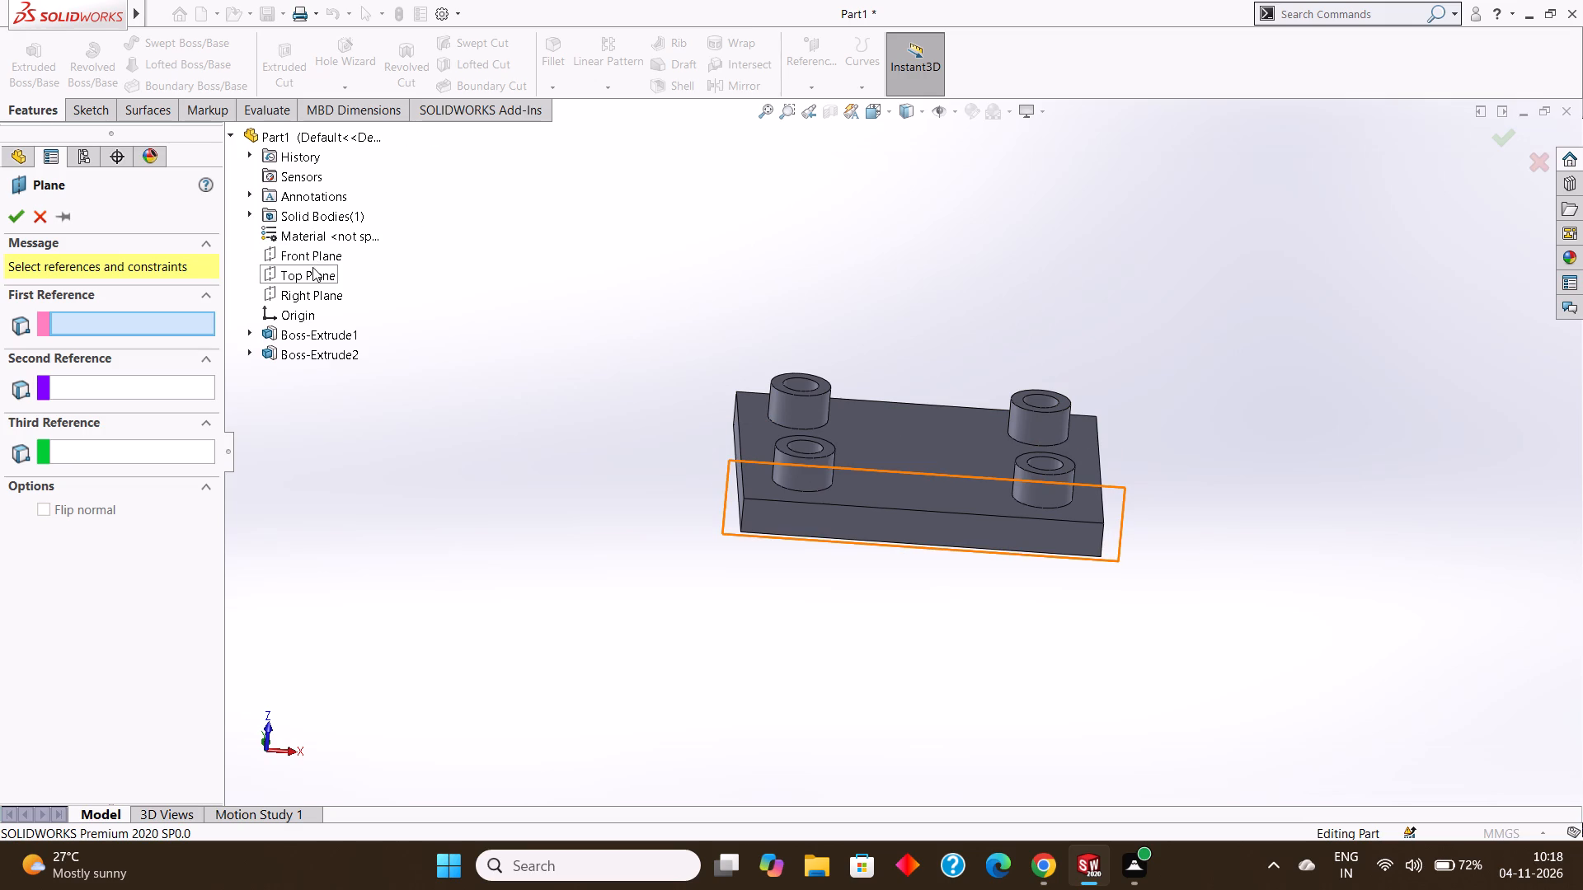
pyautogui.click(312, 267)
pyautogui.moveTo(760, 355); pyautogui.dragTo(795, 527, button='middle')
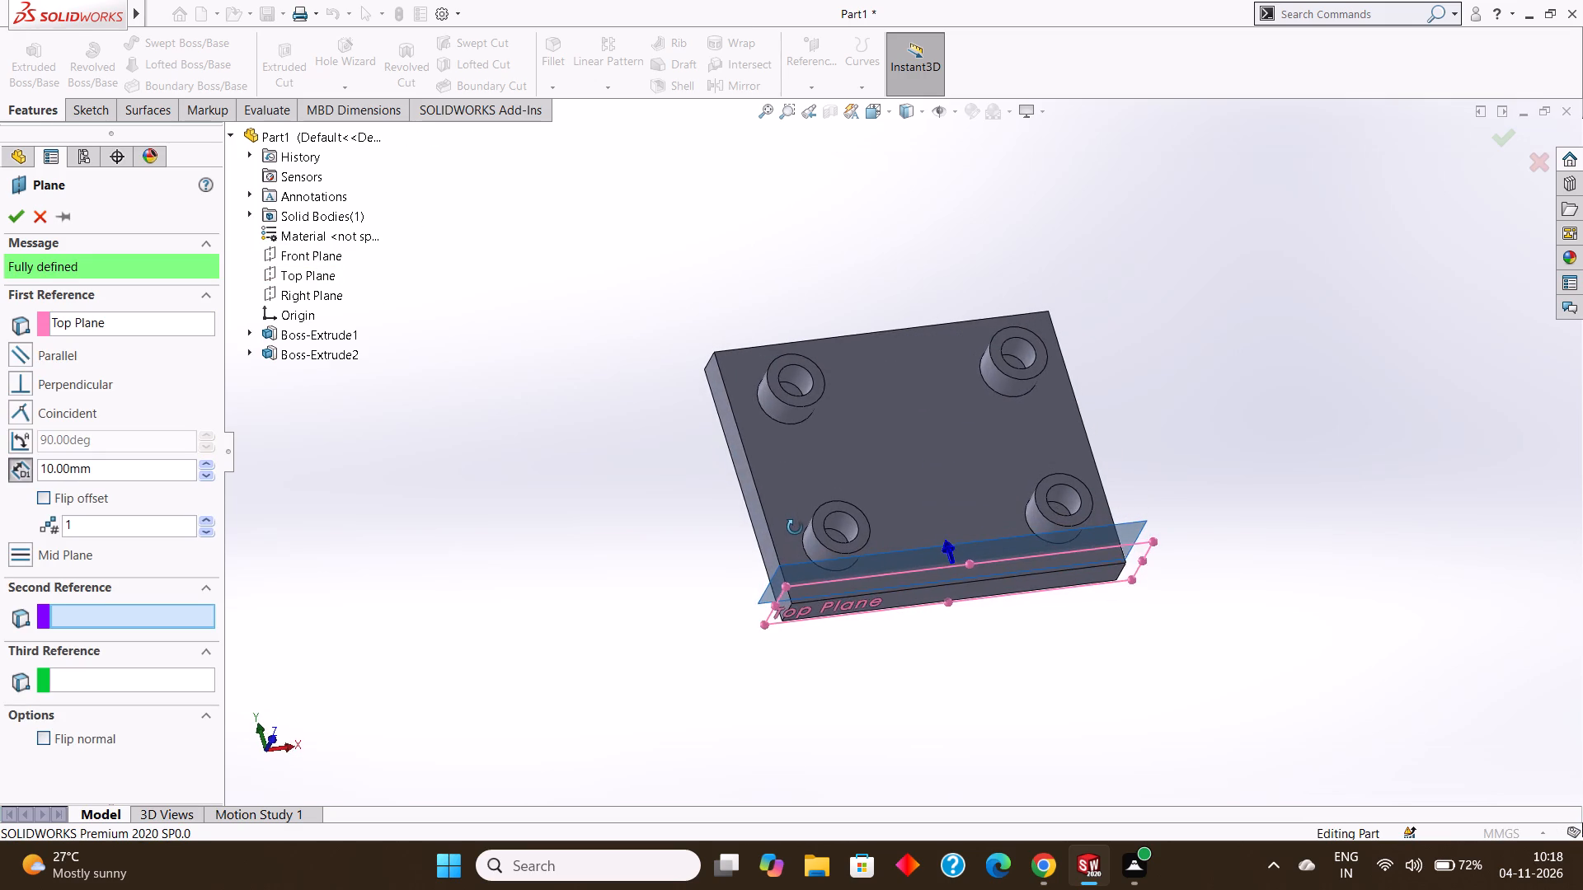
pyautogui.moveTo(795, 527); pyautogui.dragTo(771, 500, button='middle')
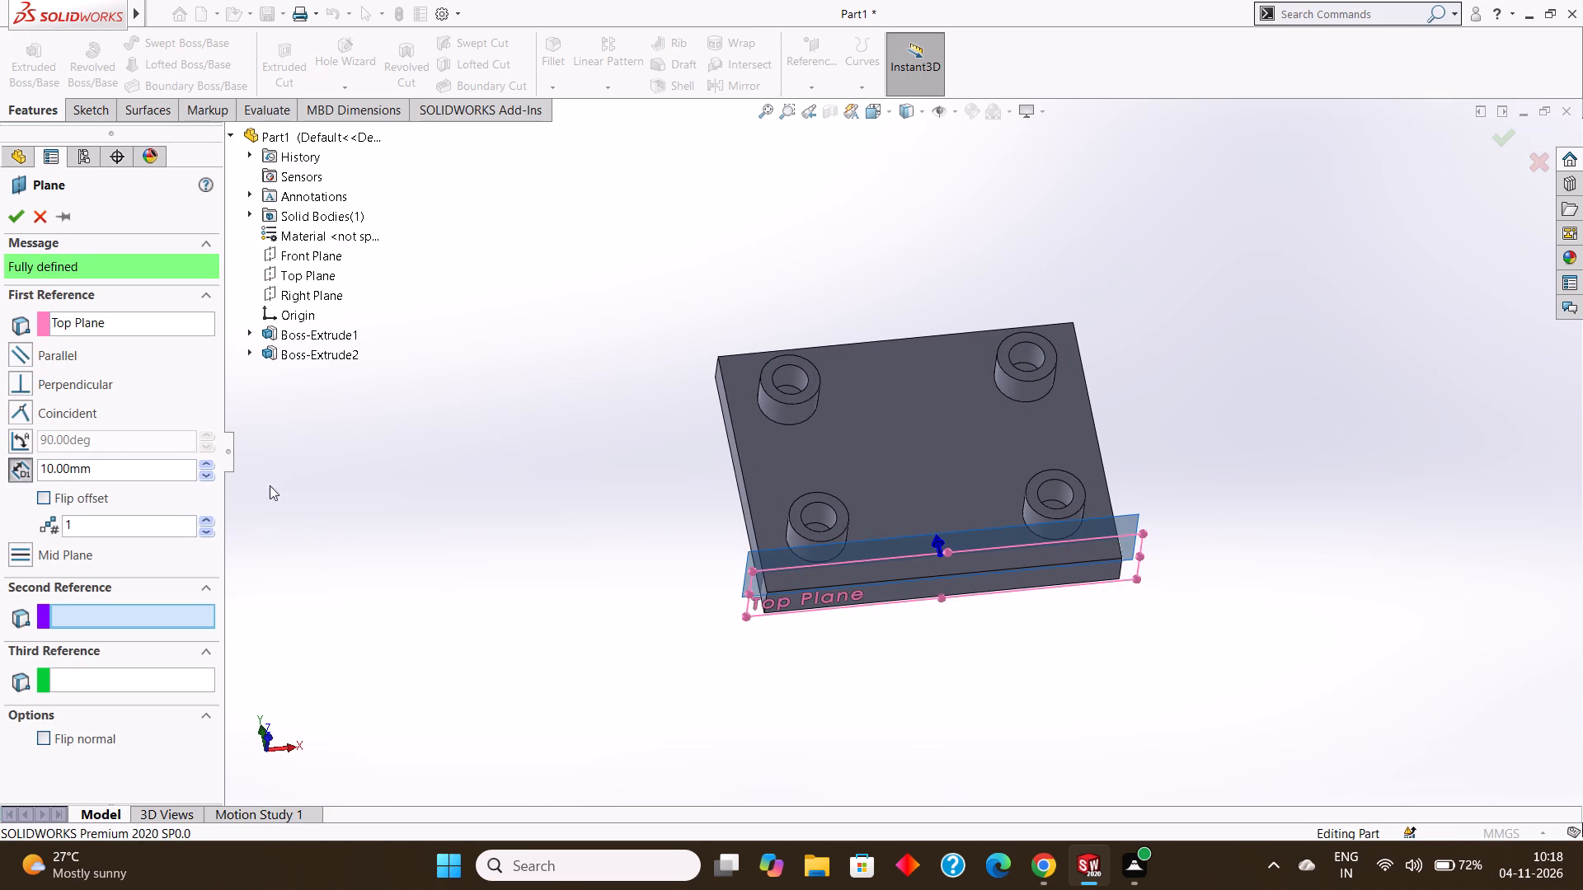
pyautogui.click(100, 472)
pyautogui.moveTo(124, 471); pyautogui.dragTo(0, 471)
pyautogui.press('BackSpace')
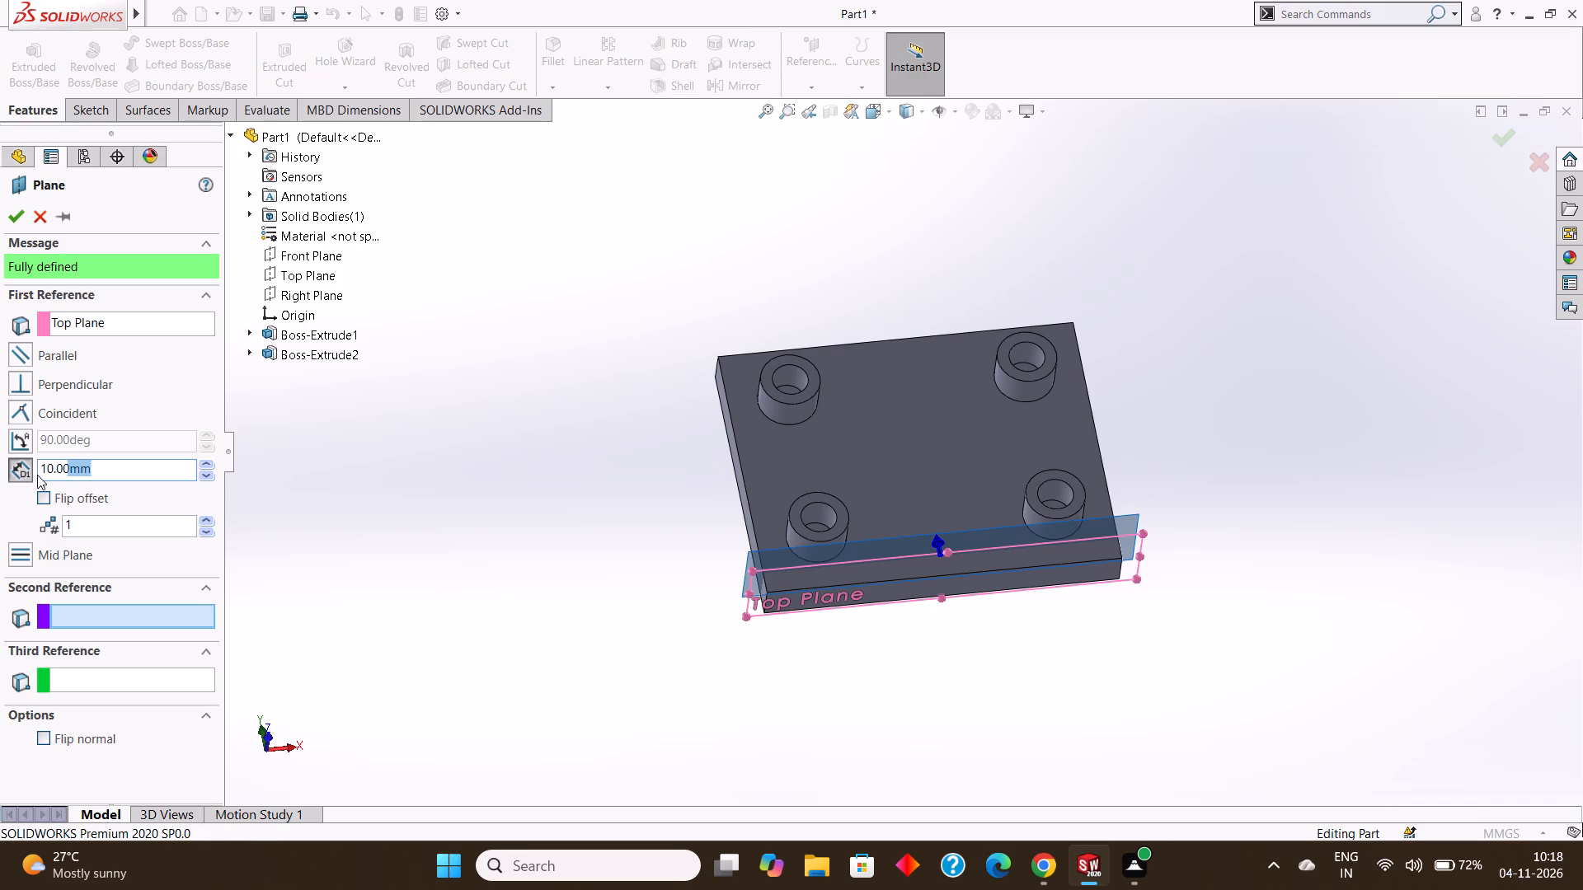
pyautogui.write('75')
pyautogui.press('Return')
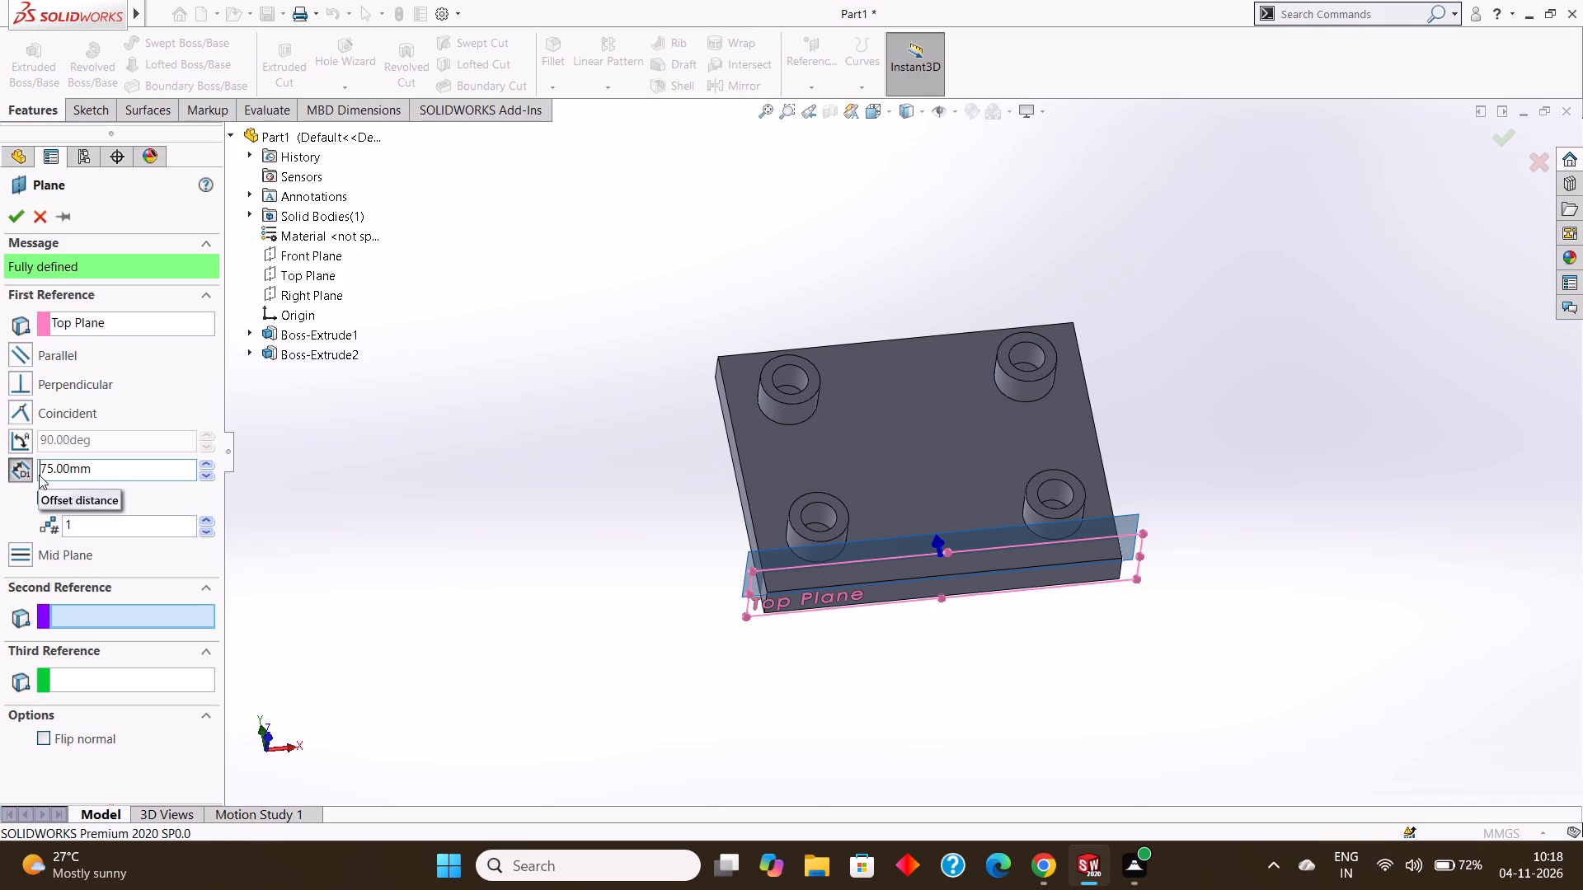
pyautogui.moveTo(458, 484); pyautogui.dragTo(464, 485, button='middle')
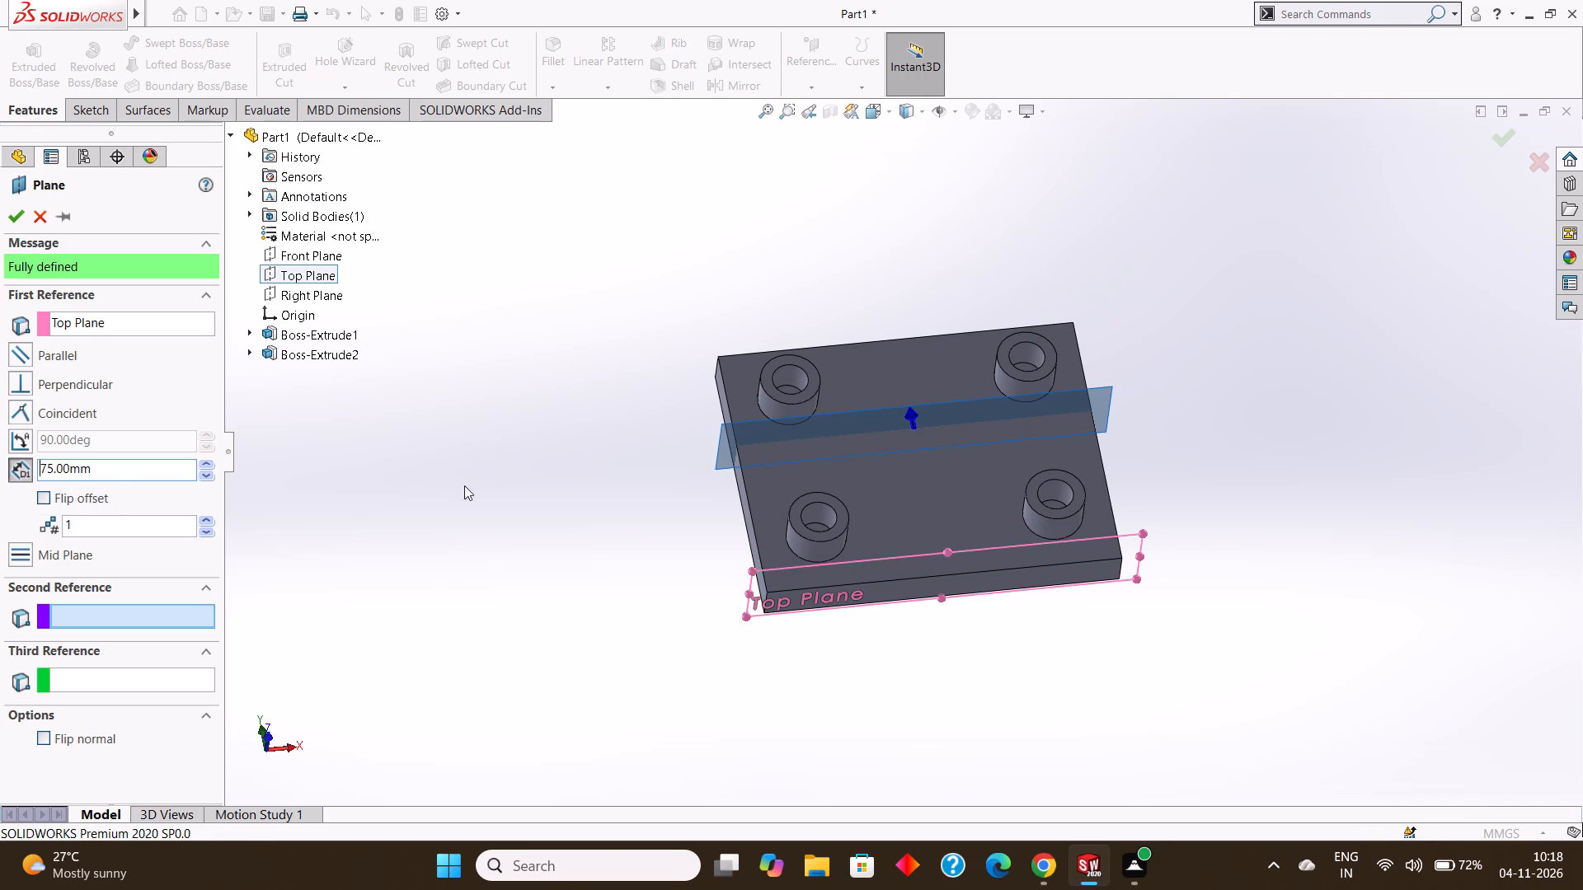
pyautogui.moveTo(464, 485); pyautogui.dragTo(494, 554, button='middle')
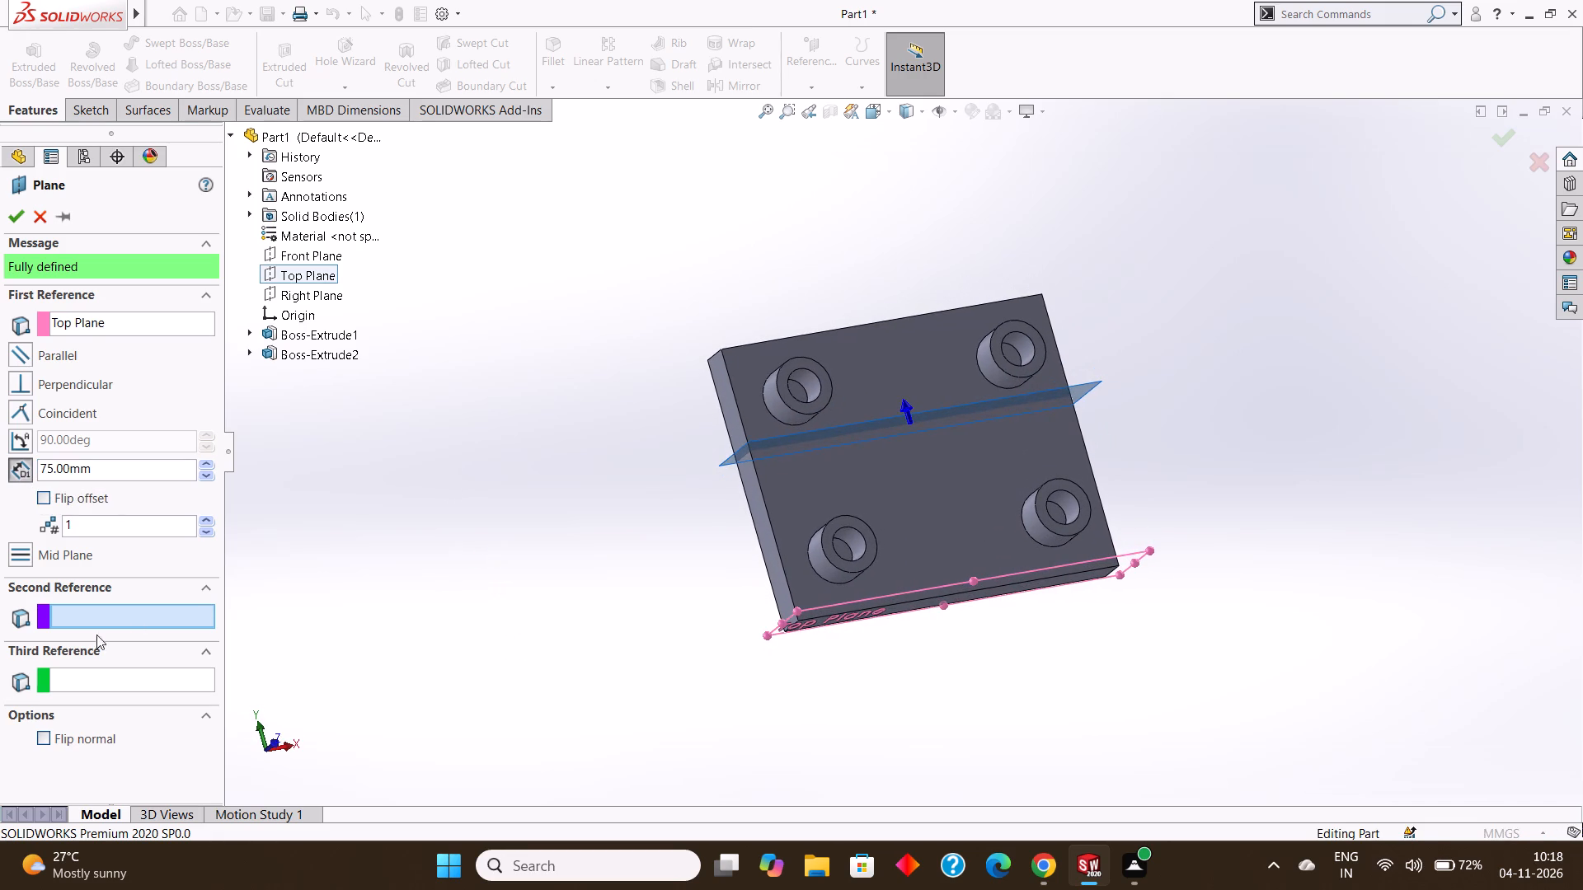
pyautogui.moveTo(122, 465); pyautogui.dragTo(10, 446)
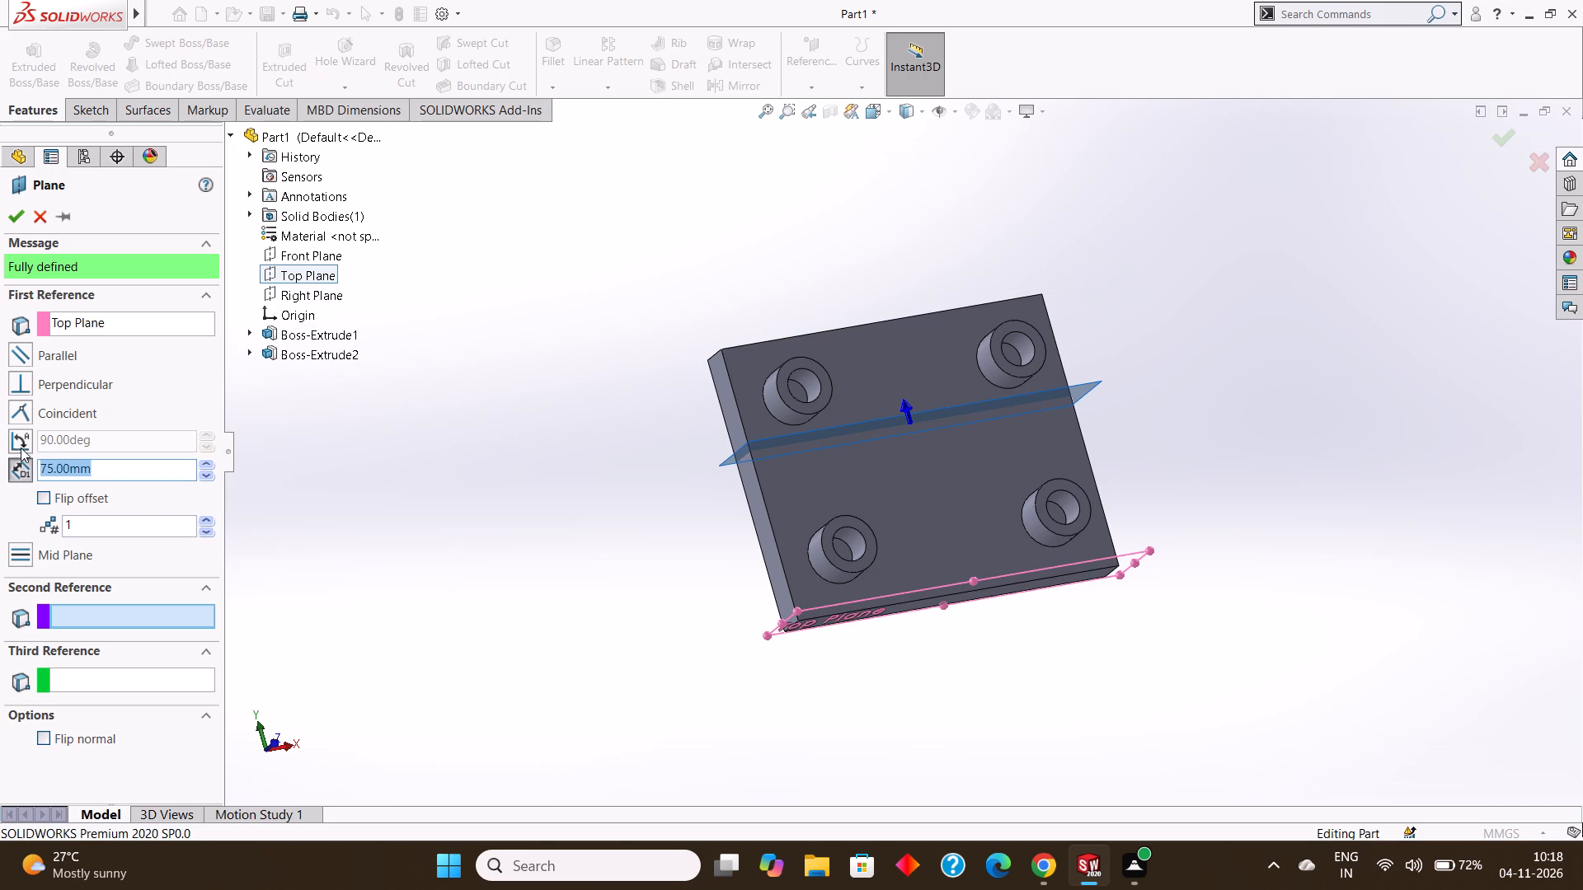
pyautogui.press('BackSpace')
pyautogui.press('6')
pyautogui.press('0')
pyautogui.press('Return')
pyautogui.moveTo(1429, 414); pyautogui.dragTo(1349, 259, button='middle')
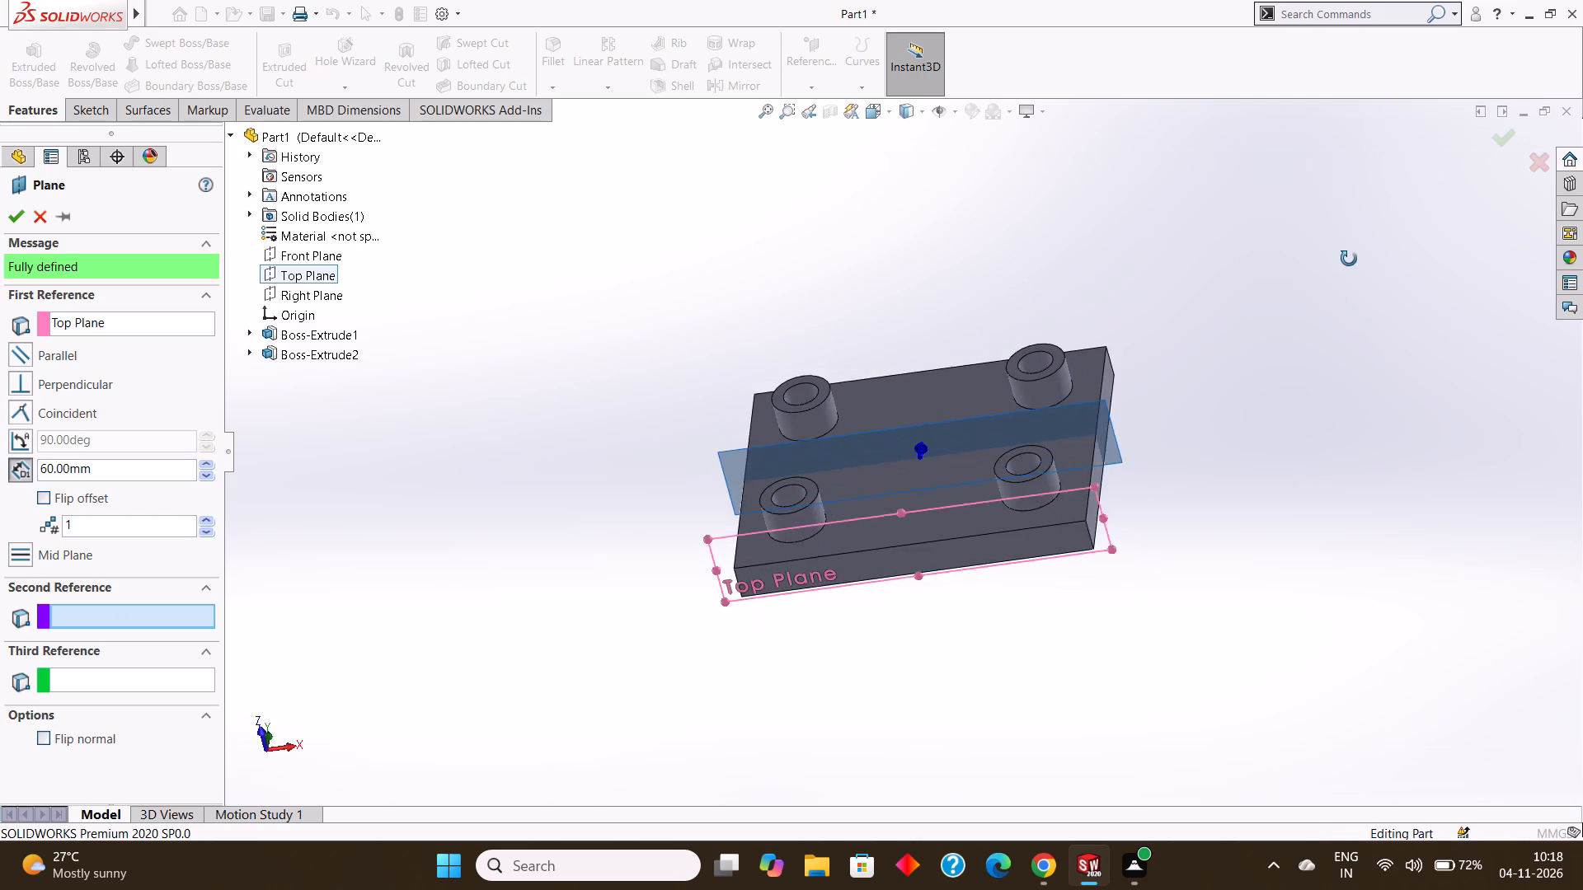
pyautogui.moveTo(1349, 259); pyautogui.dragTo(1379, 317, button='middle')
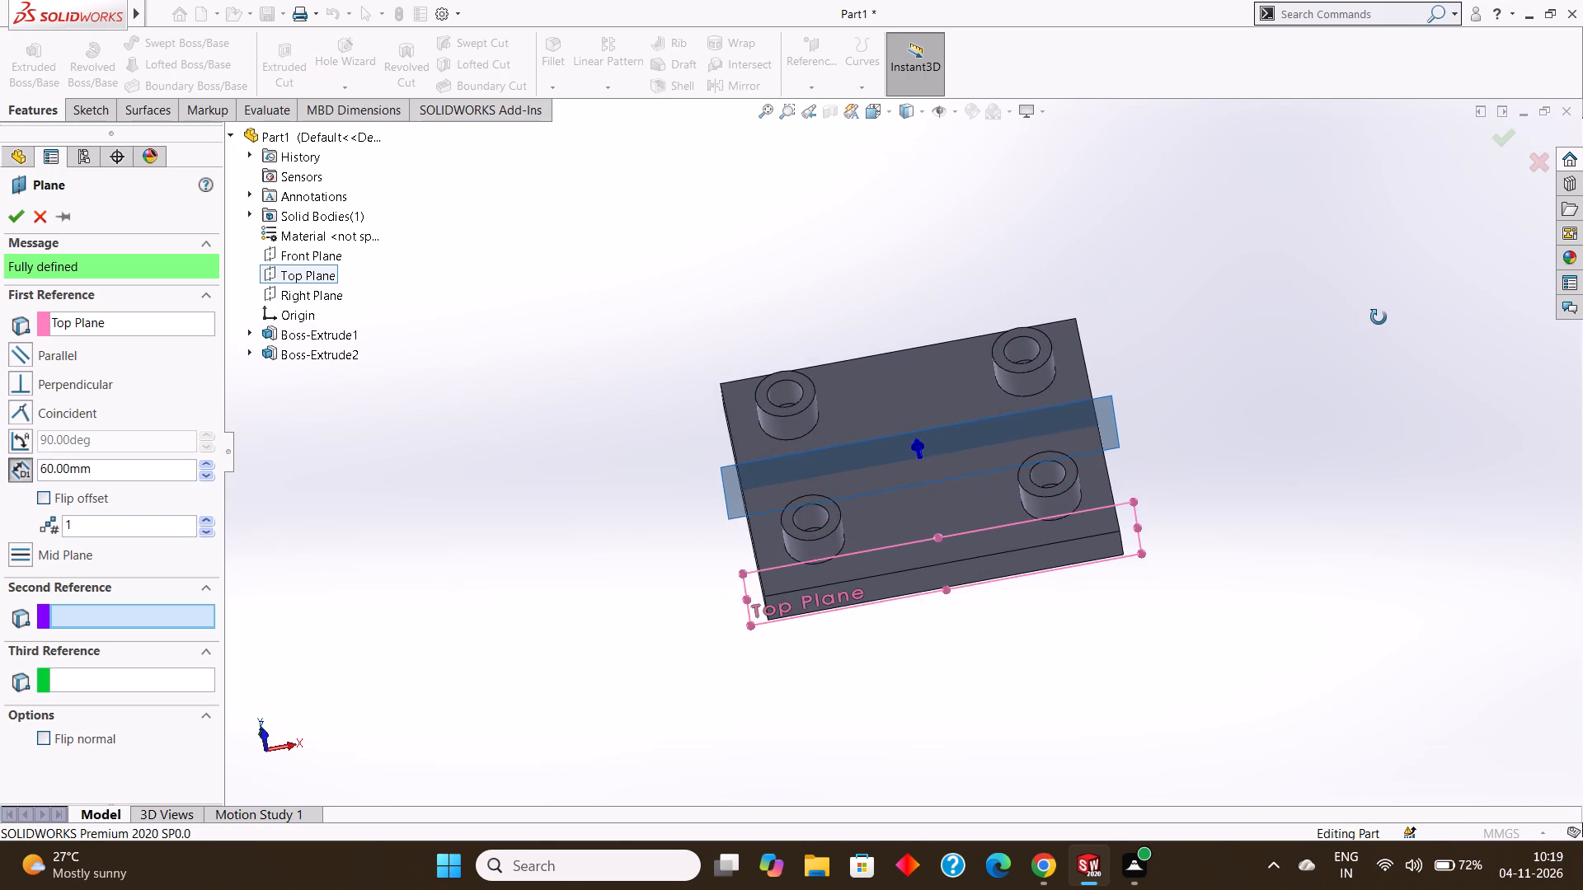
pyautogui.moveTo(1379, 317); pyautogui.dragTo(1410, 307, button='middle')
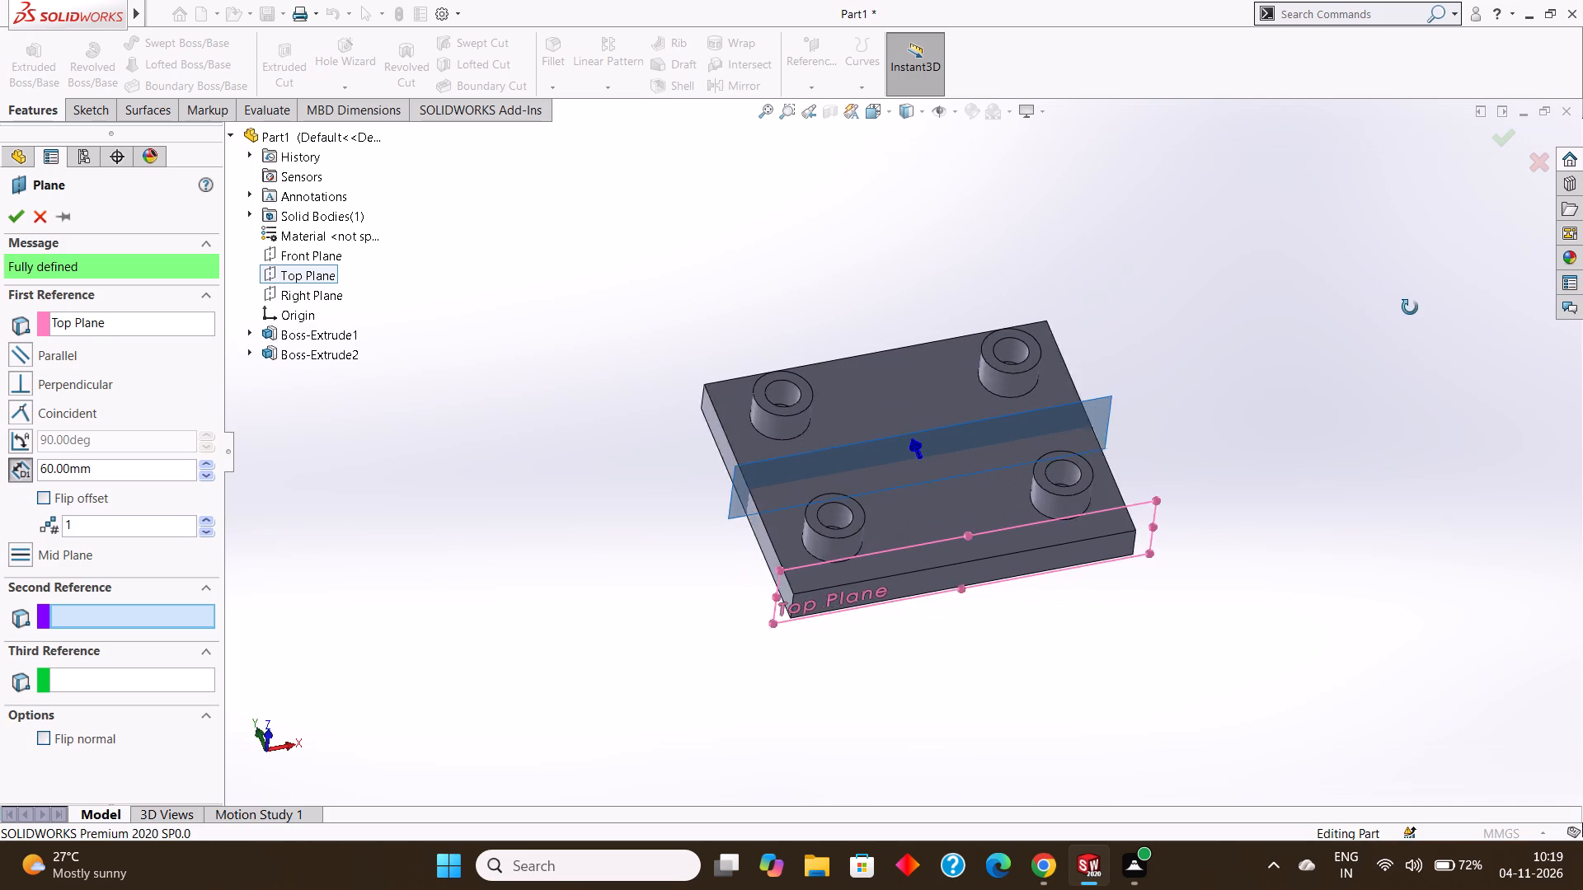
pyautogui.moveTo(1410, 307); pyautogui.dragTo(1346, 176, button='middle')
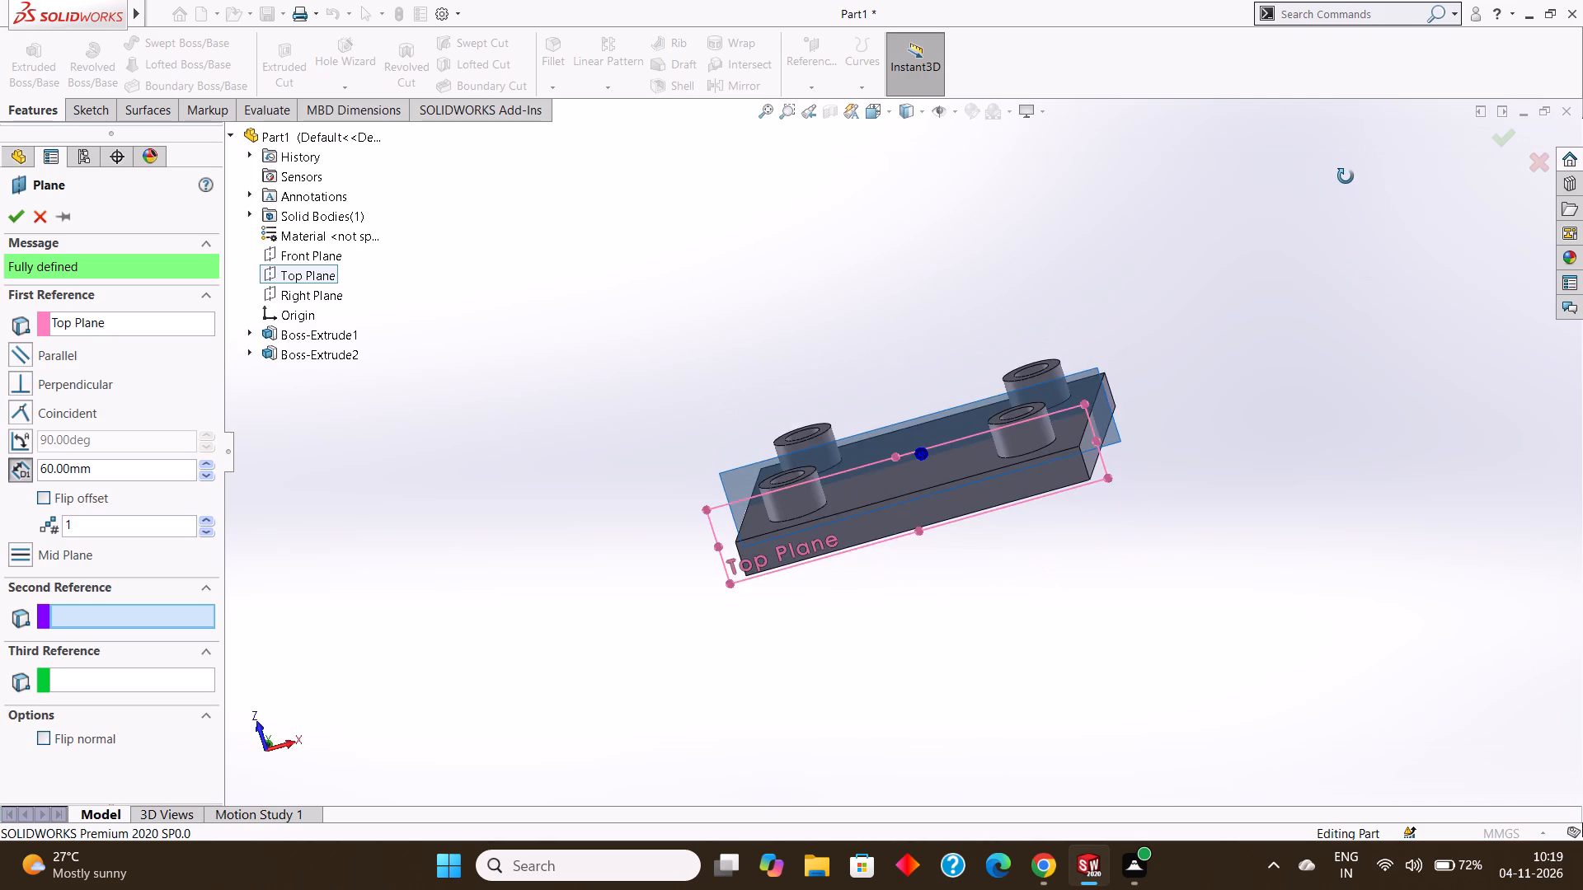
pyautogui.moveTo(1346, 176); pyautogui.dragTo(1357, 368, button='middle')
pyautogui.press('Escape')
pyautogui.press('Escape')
# Create a reference plane offset 60 mm from the Top Plane, running across the middle of the base plate.
pyautogui.click(923, 414)
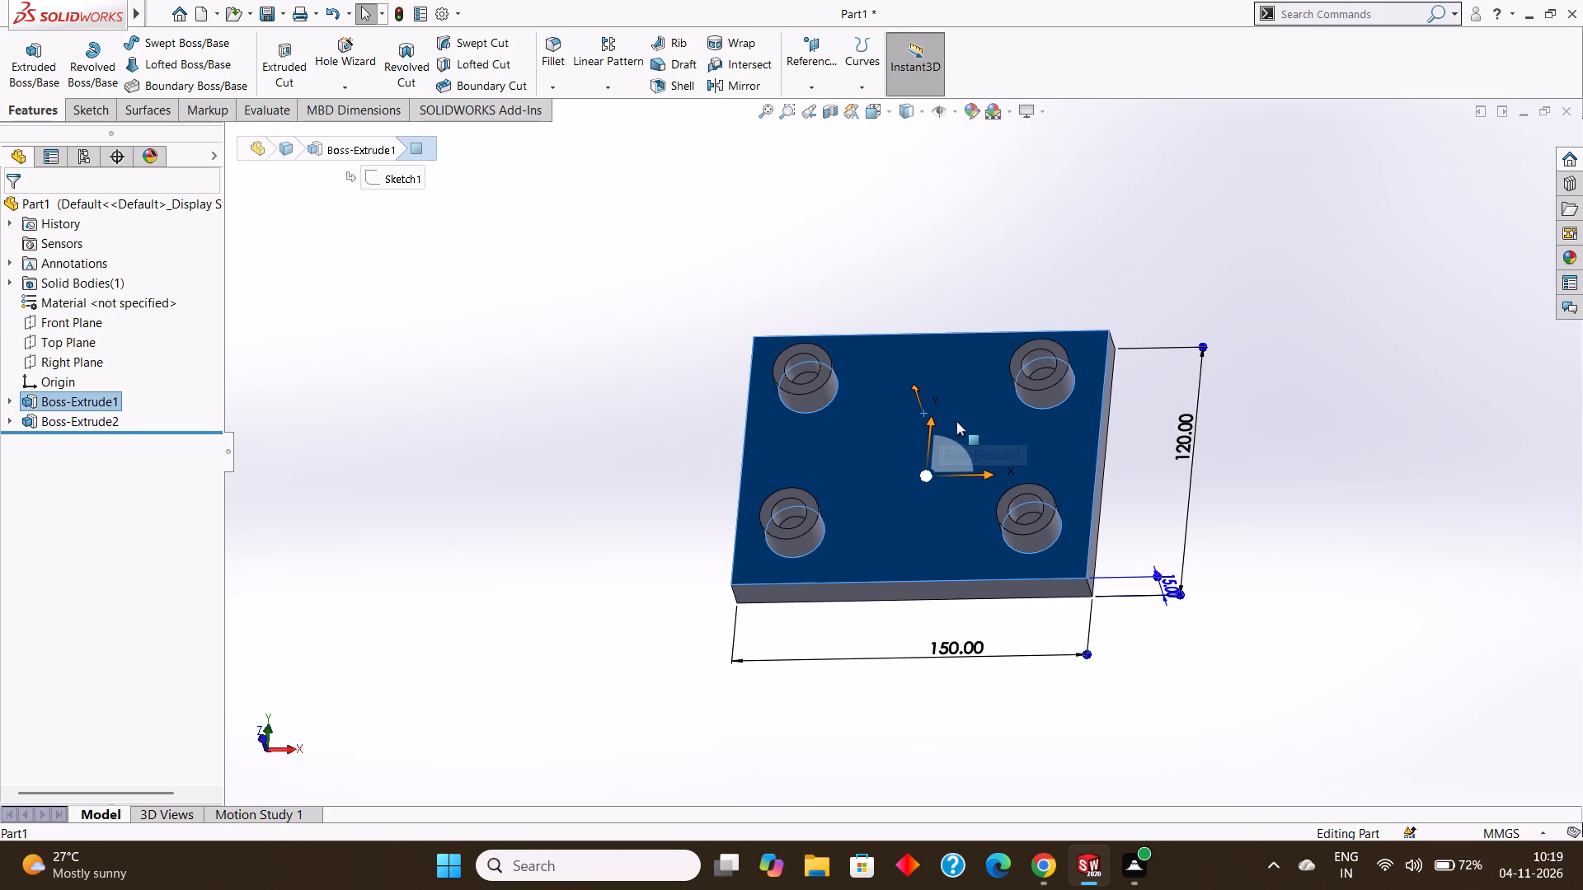
pyautogui.hotkey('ctrl', '8')
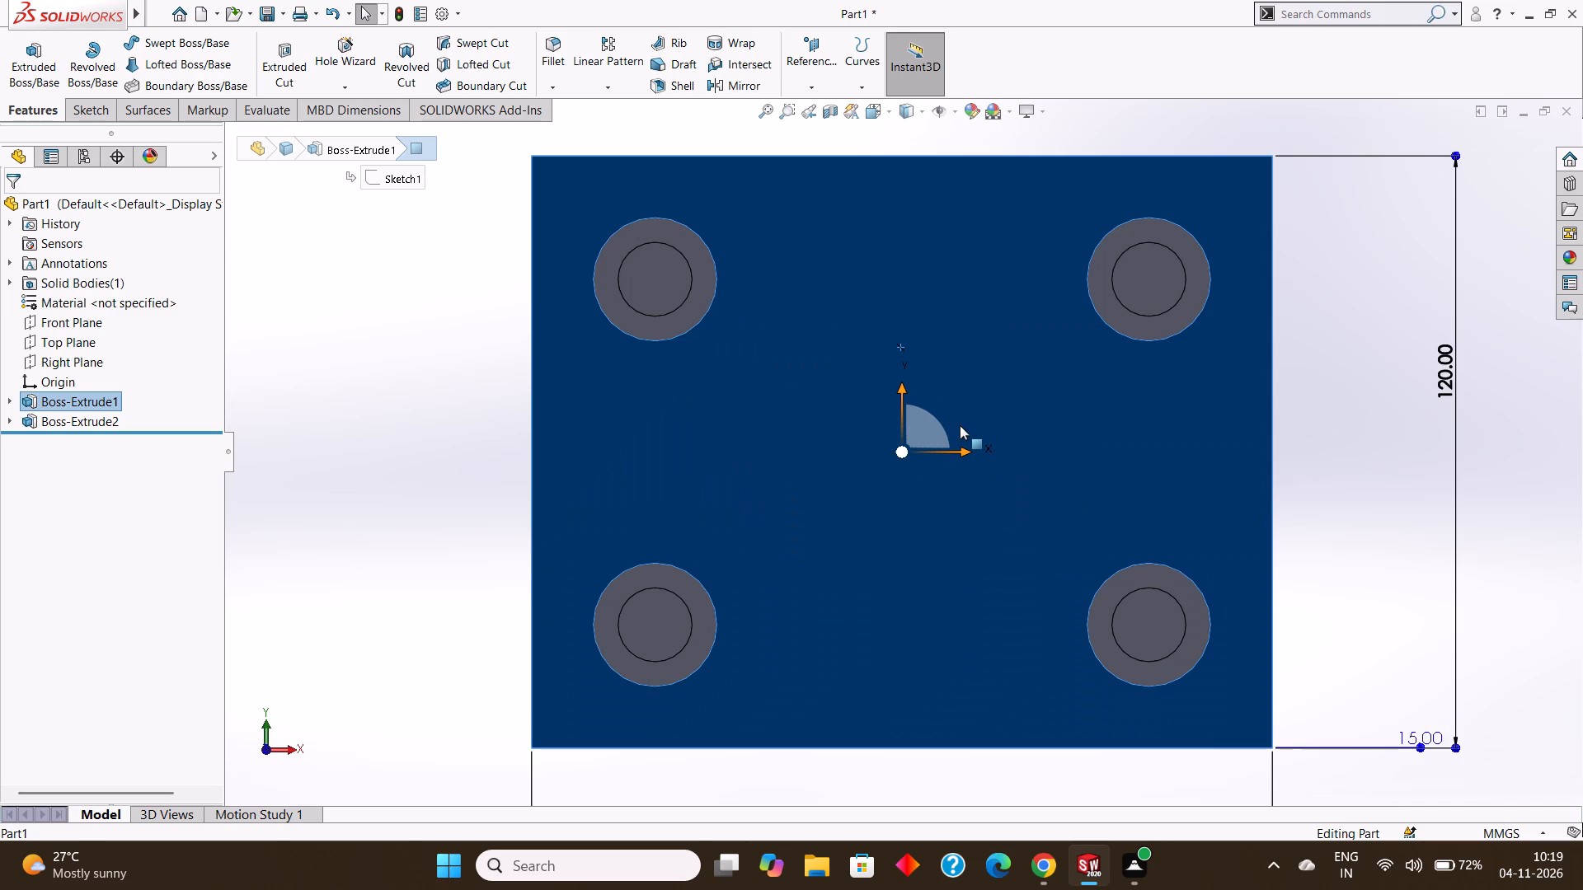
pyautogui.press('Escape')
pyautogui.moveTo(965, 424); pyautogui.dragTo(965, 419, button='middle')
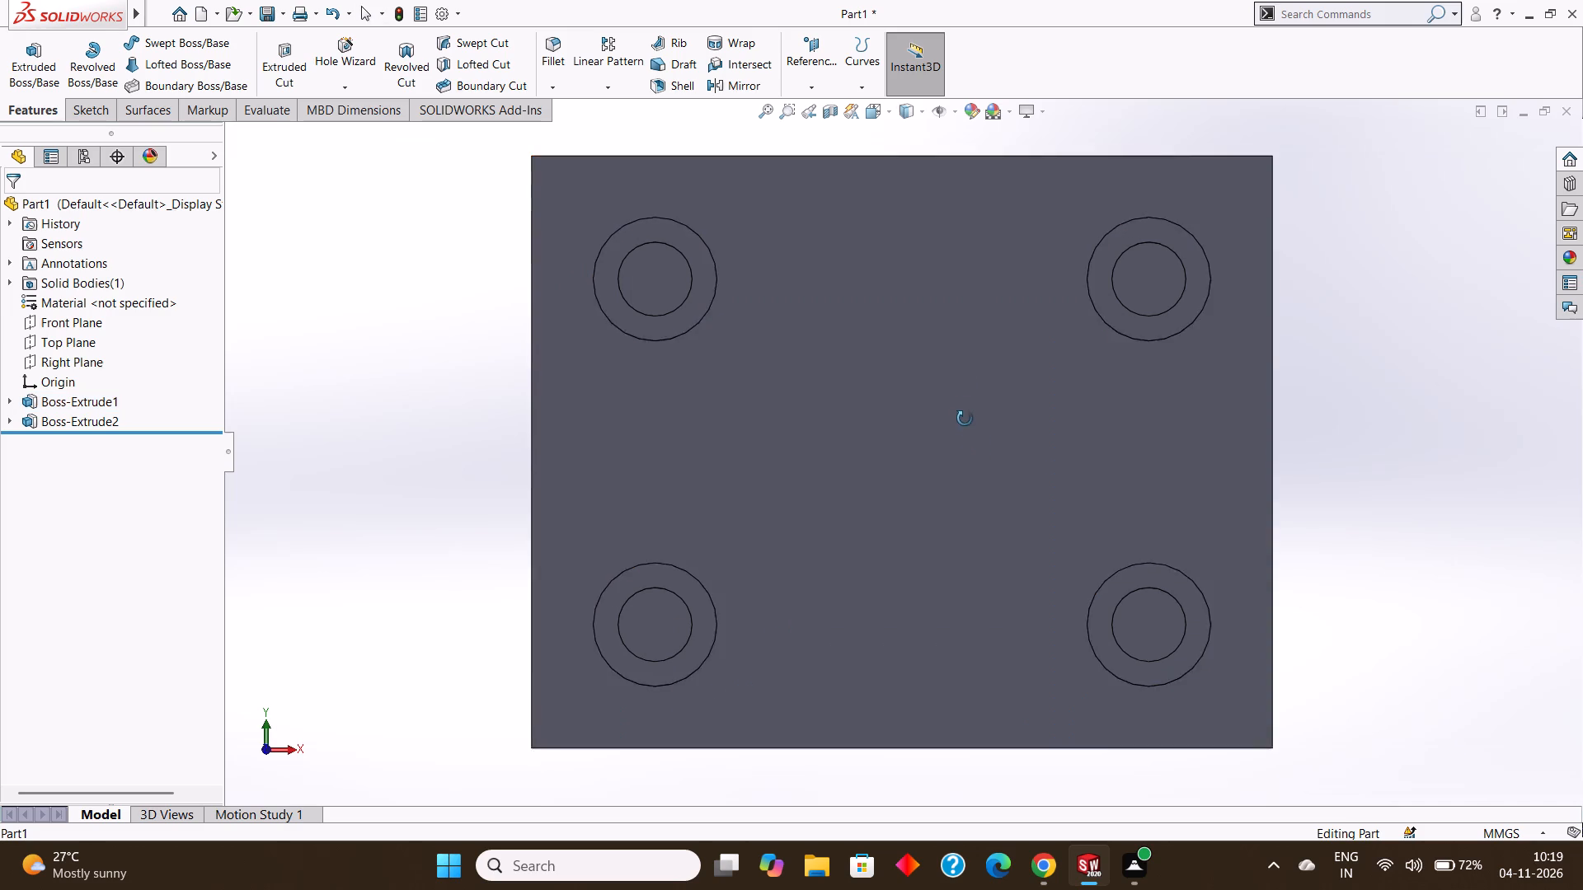
pyautogui.moveTo(965, 419); pyautogui.dragTo(971, 294, button='middle')
pyautogui.moveTo(992, 429); pyautogui.dragTo(987, 362, button='middle')
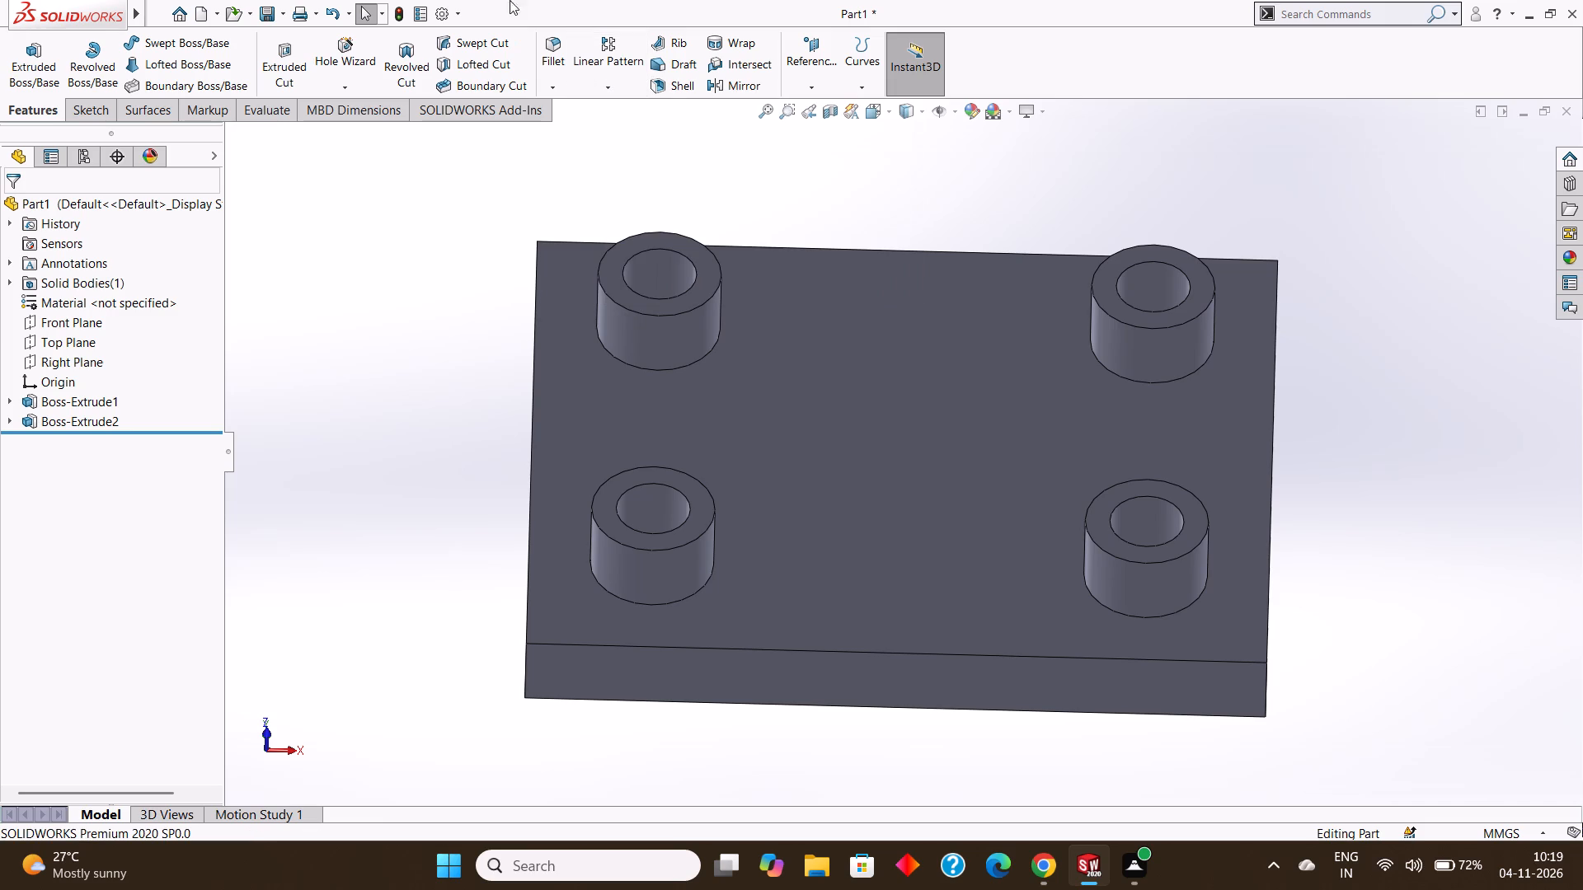
pyautogui.click(808, 82)
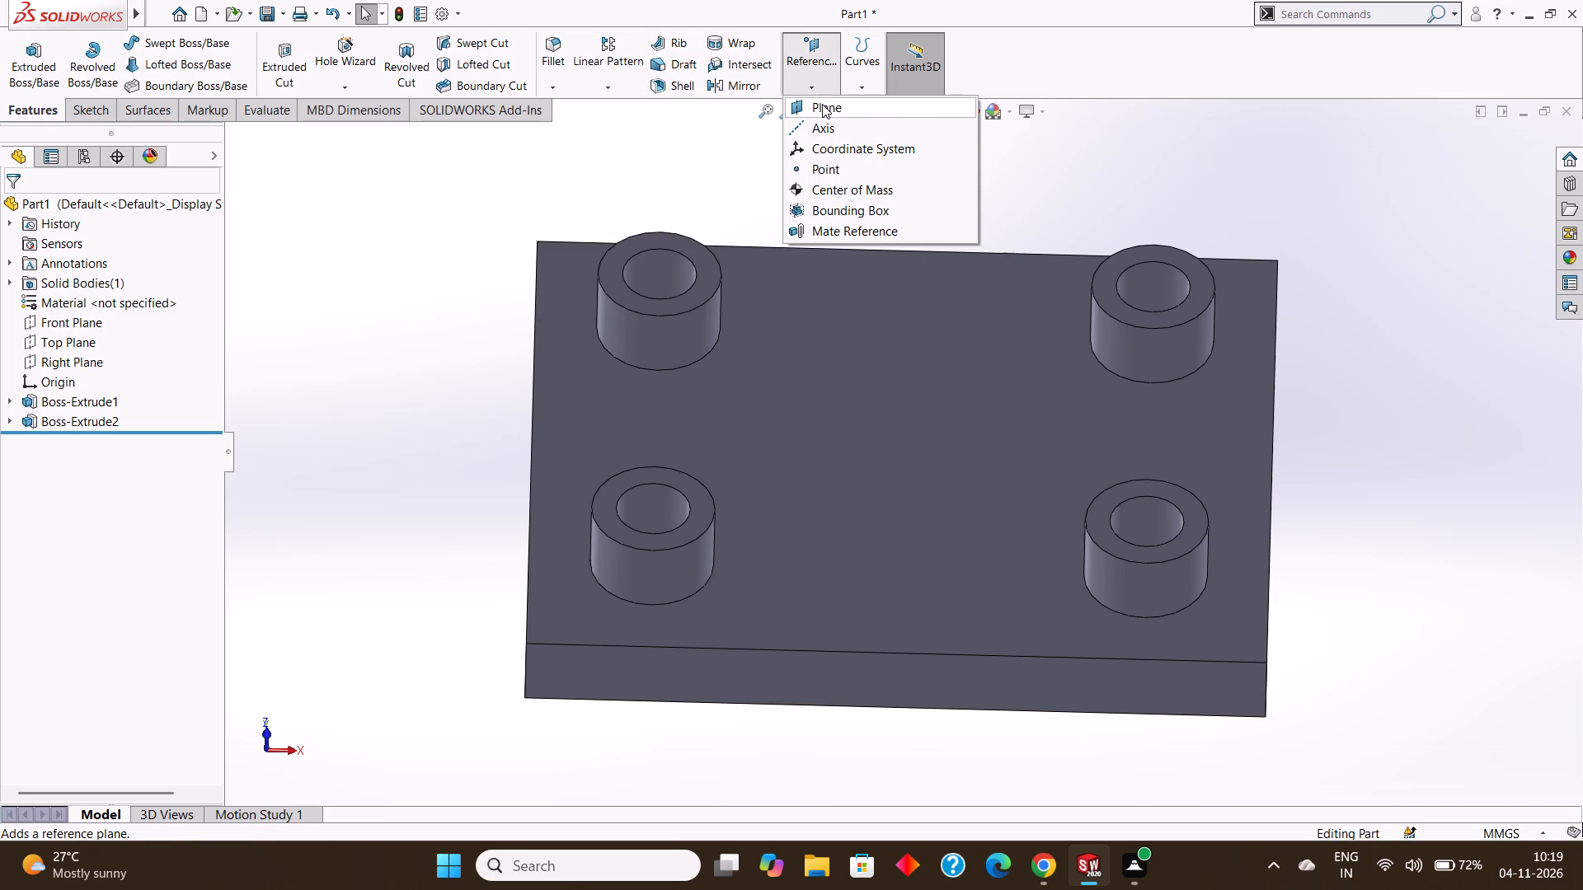
pyautogui.click(822, 105)
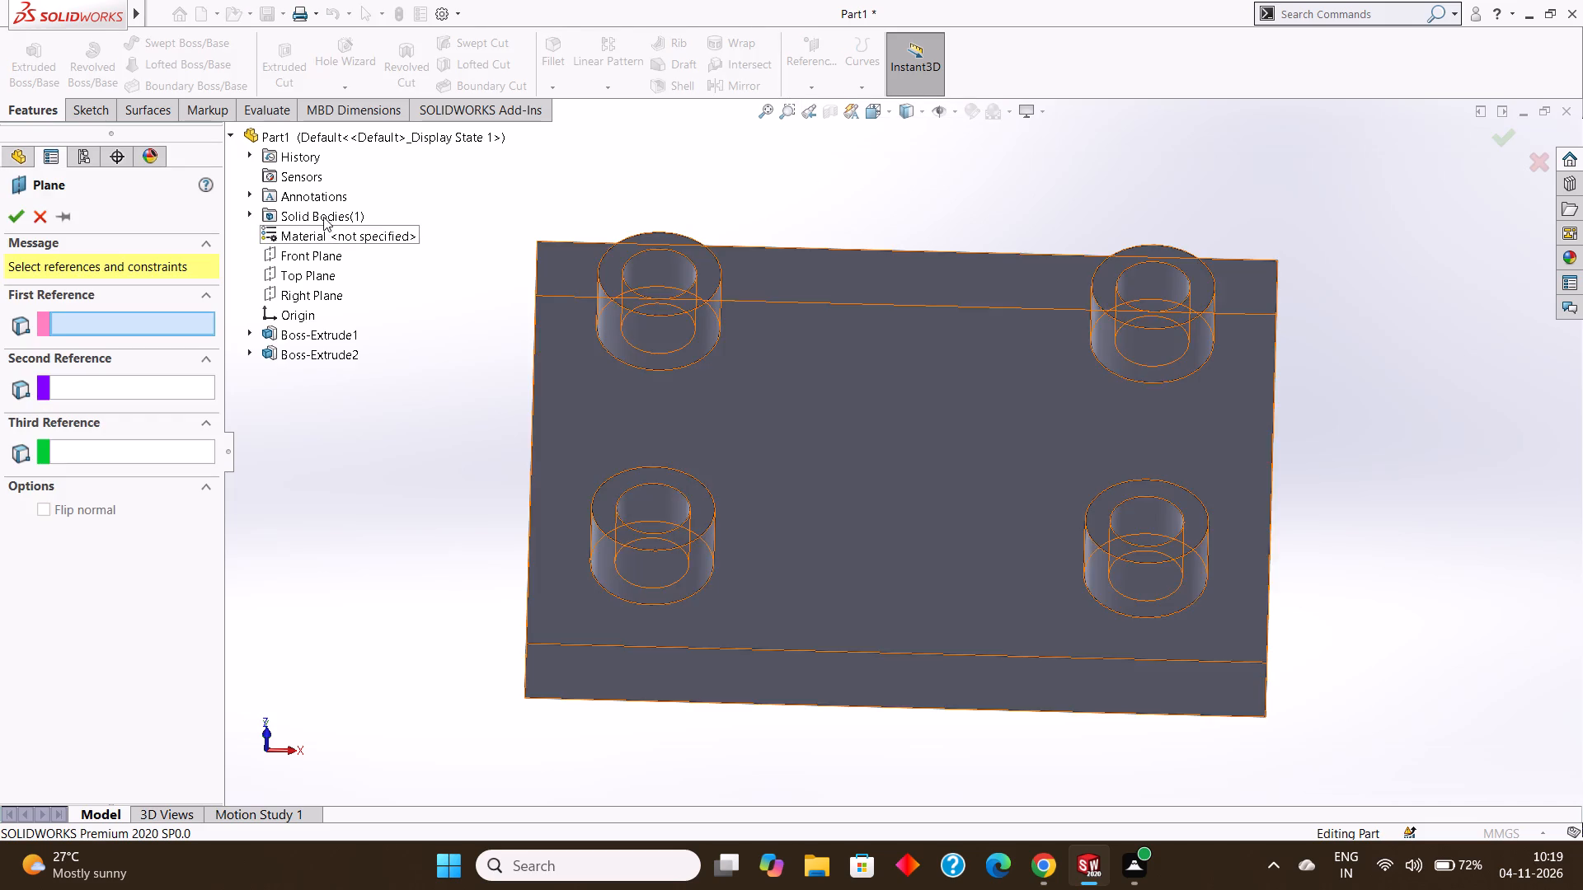
pyautogui.click(321, 270)
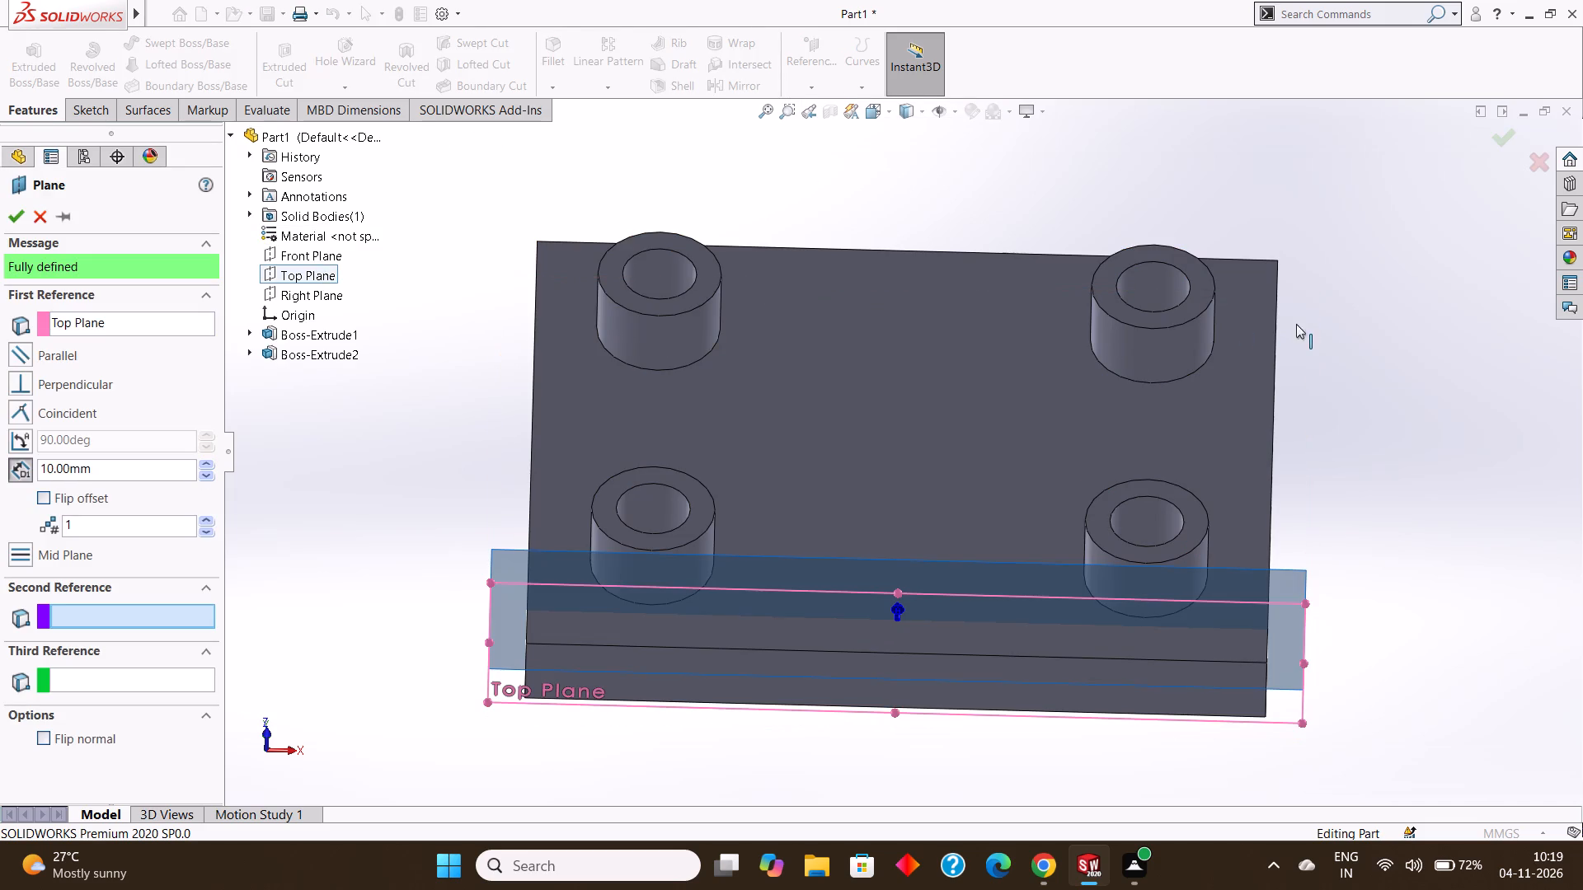
pyautogui.moveTo(1380, 342); pyautogui.dragTo(1397, 250, button='middle')
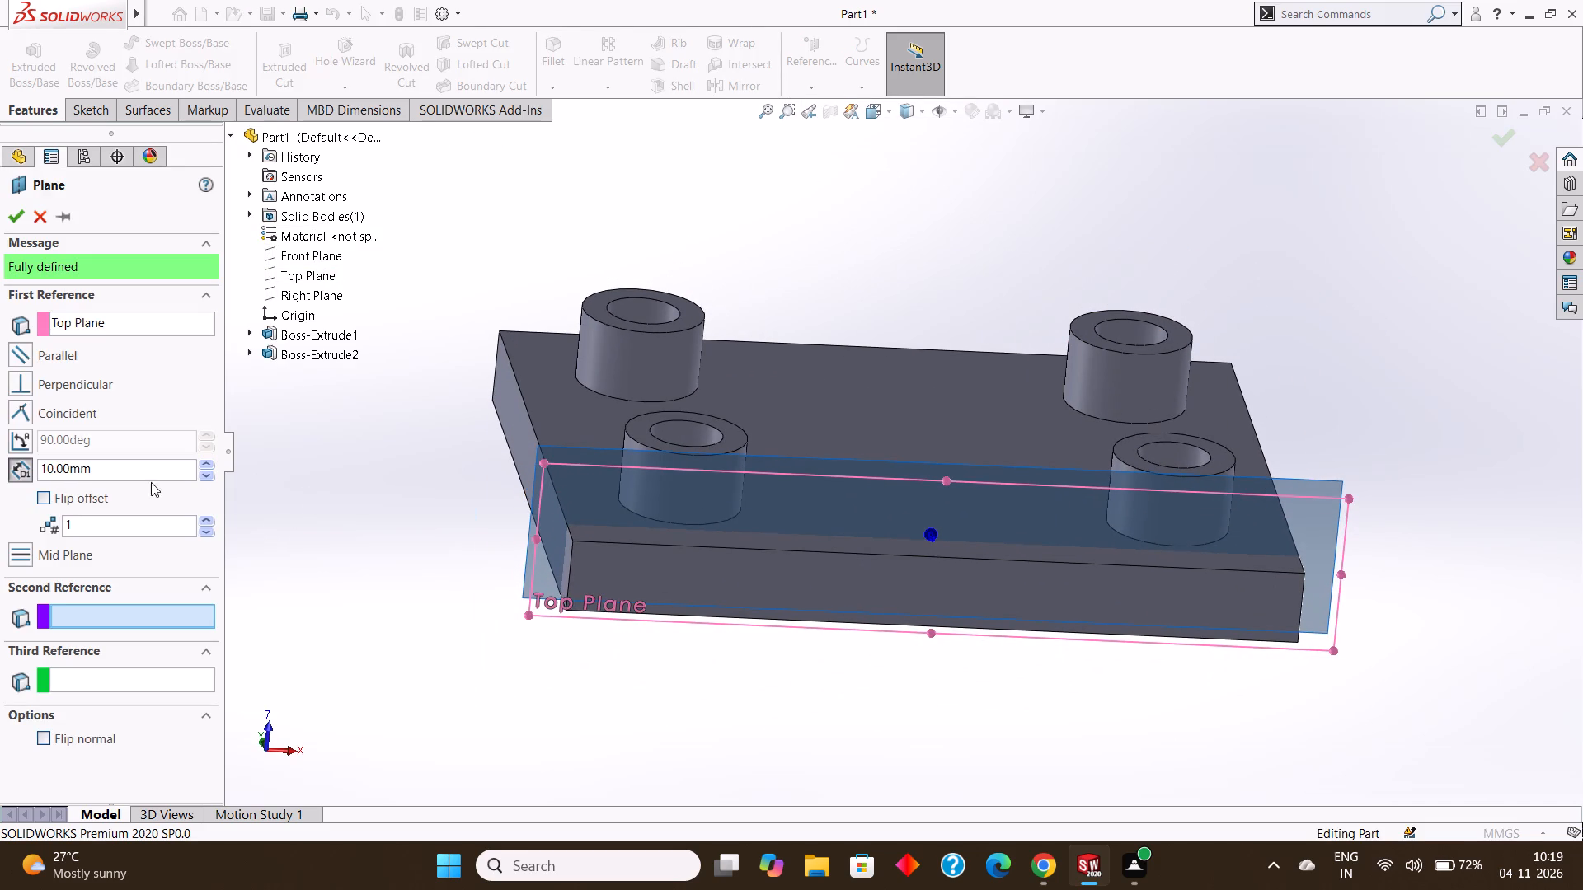
pyautogui.moveTo(126, 471); pyautogui.dragTo(1, 443)
pyautogui.press('BackSpace')
pyautogui.press('6')
pyautogui.press('0')
pyautogui.press('Return')
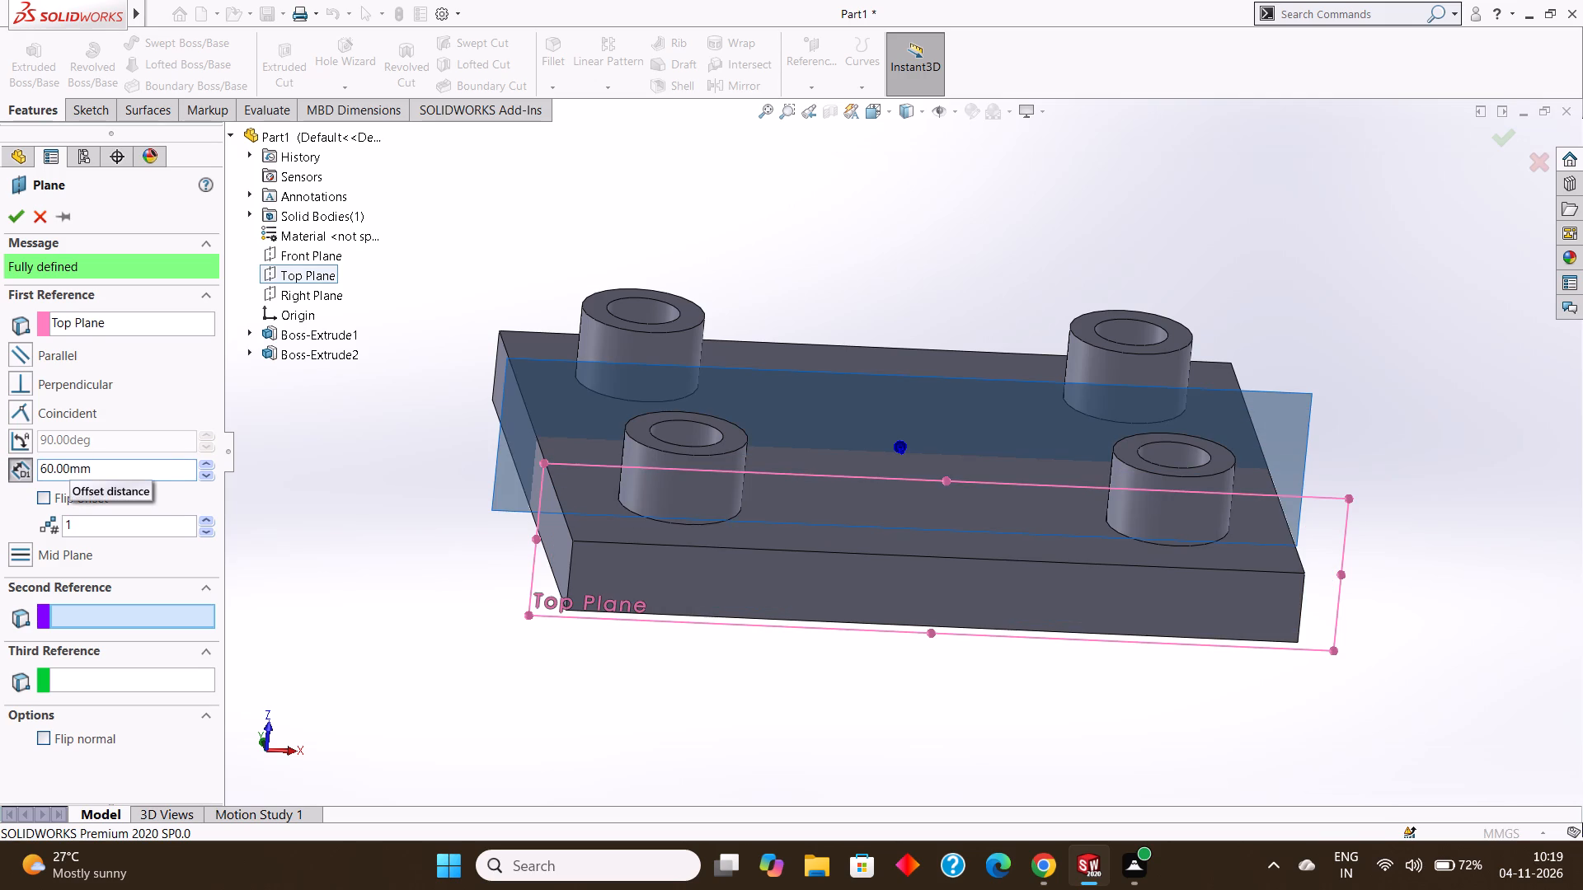
pyautogui.click(14, 219)
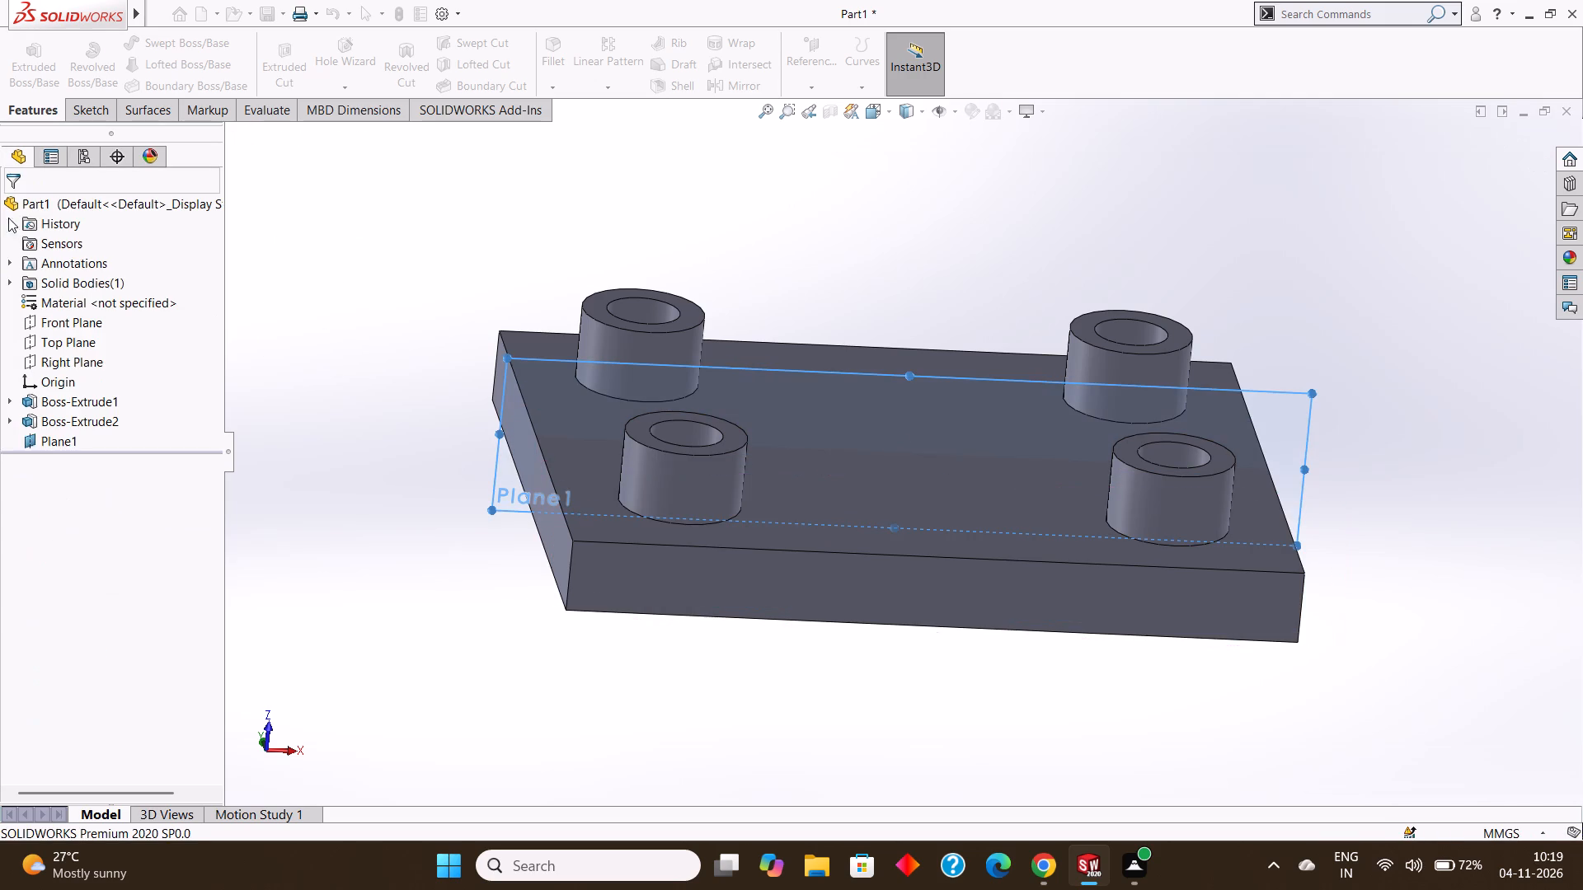
# Open a new sketch on the mid-plate reference plane, viewed face-on with the bosses pointing upward.
pyautogui.click(1207, 215)
pyautogui.moveTo(1223, 228); pyautogui.dragTo(1215, 194, button='middle')
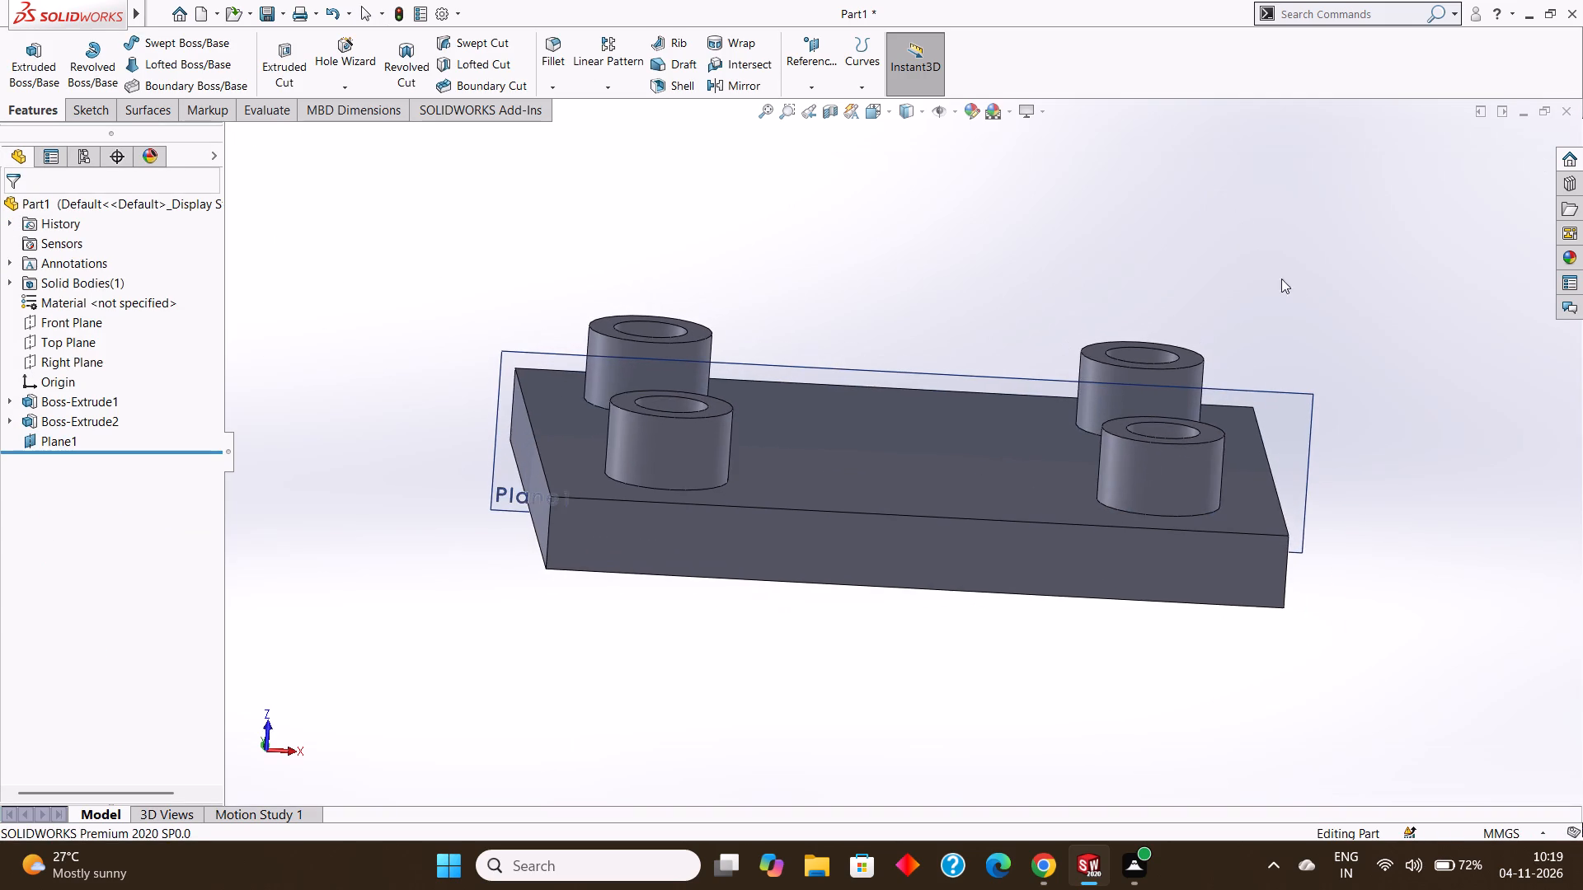
pyautogui.moveTo(1295, 287); pyautogui.dragTo(1299, 272, button='middle')
pyautogui.scroll(2, 1298, 282)
pyautogui.moveTo(1298, 288); pyautogui.dragTo(1274, 255, button='middle')
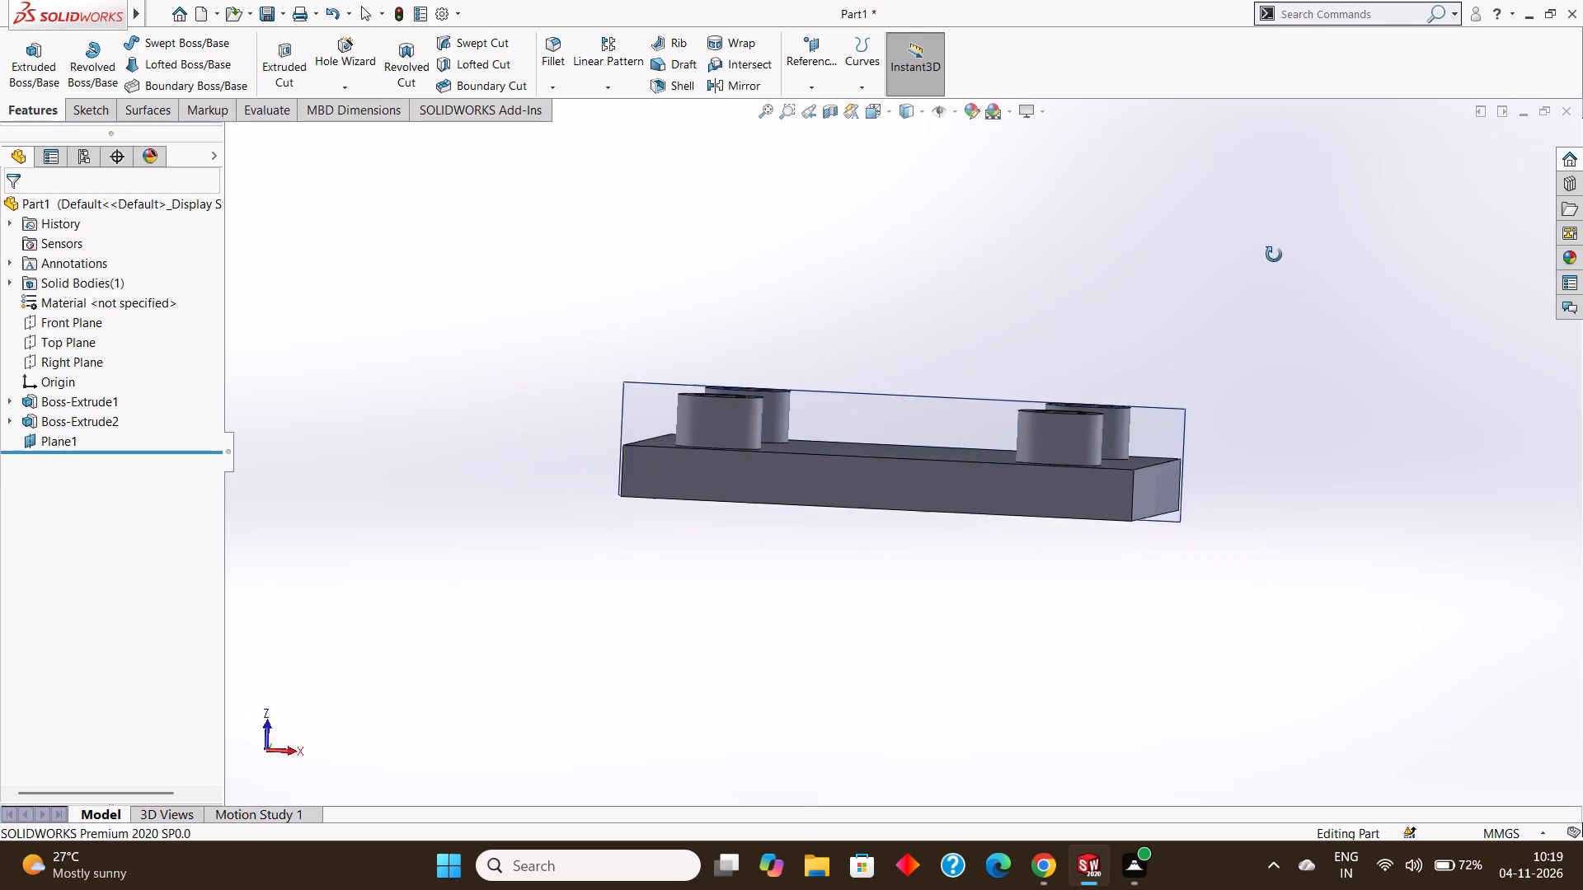
pyautogui.moveTo(1274, 255); pyautogui.dragTo(1295, 266, button='middle')
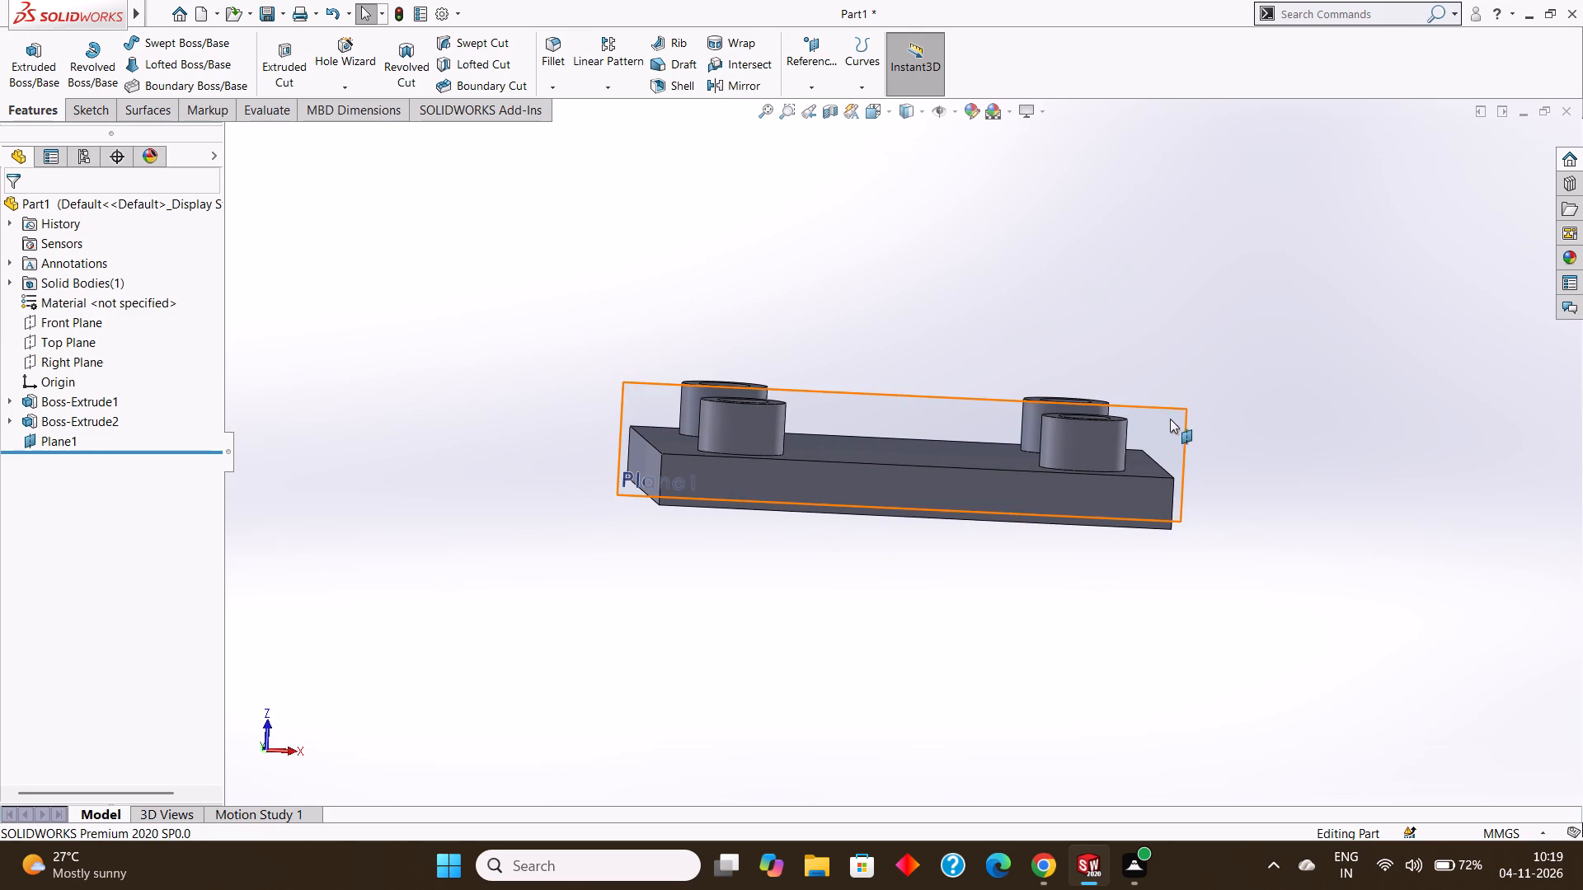
pyautogui.click(1167, 415)
pyautogui.click(1235, 363)
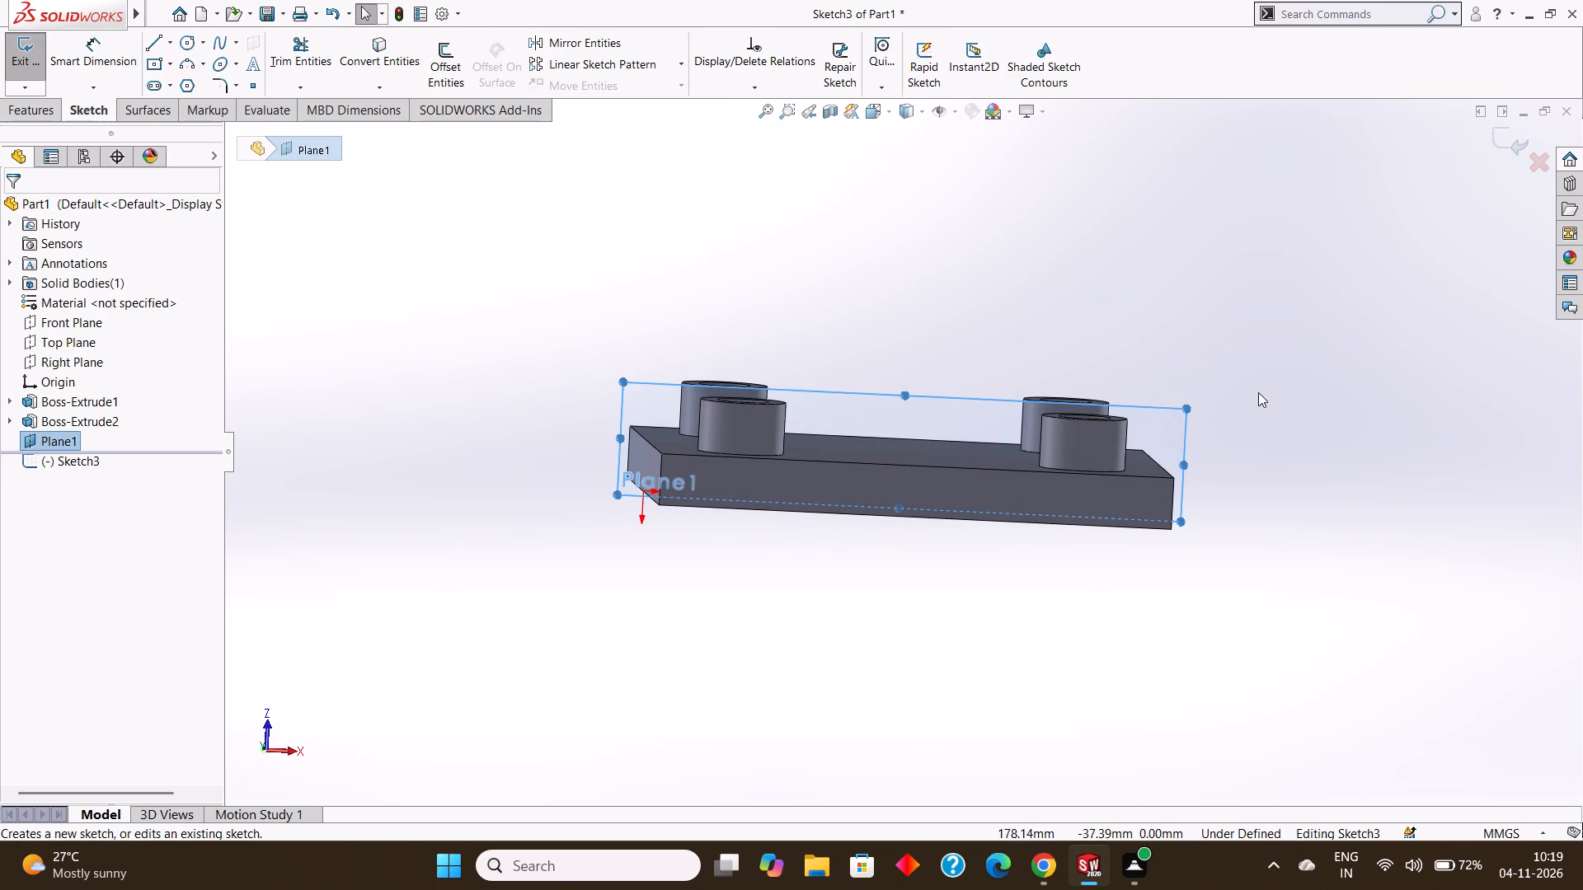
pyautogui.hotkey('ctrl', '8')
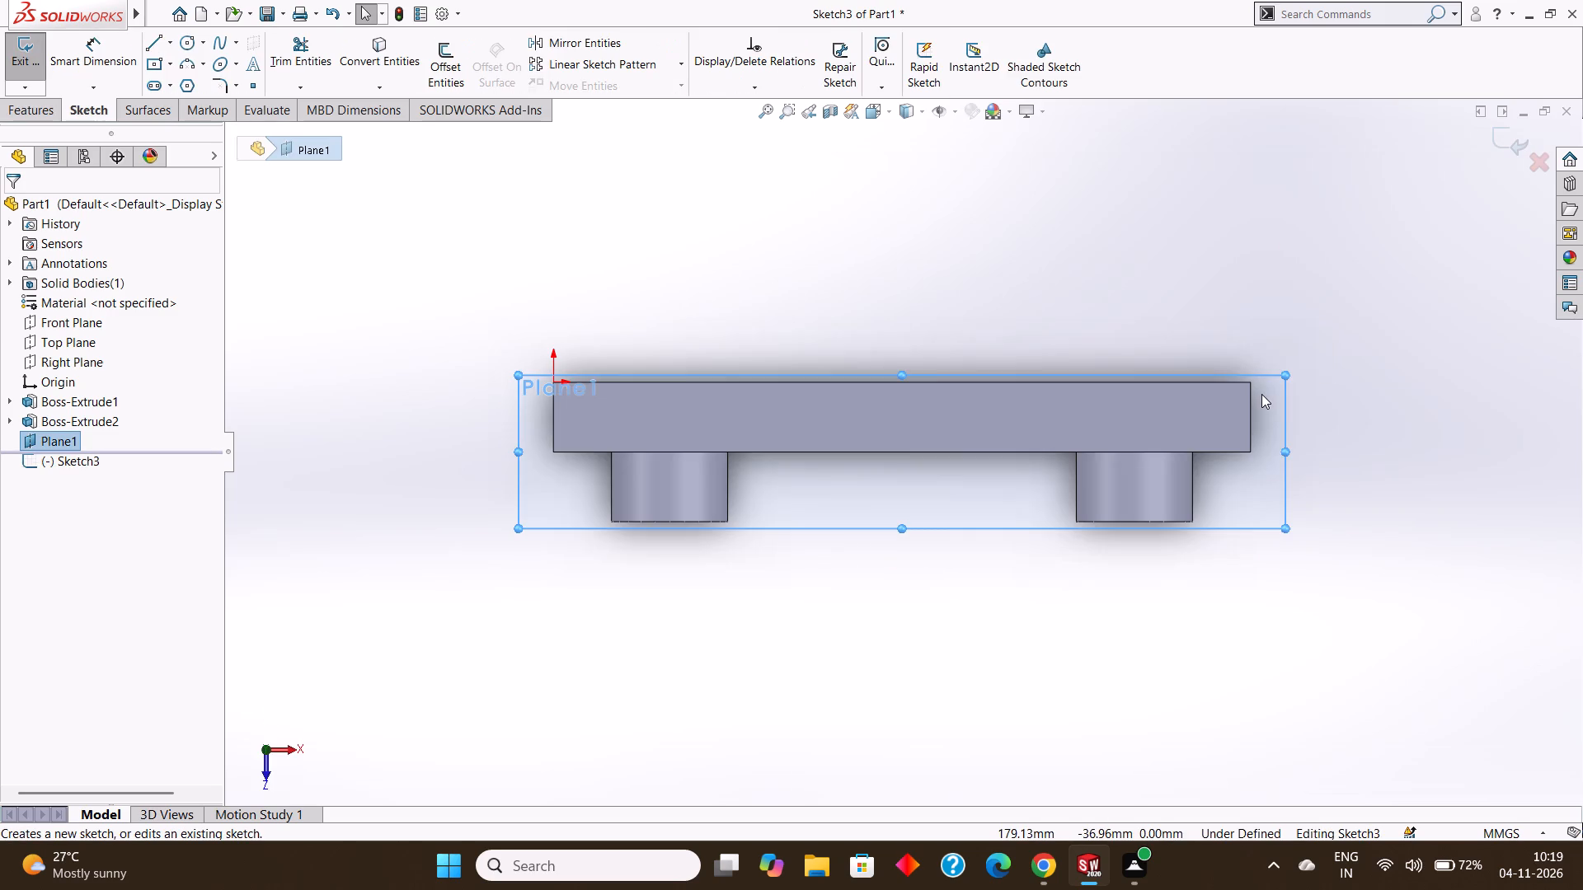
pyautogui.hotkey('ctrl', '8')
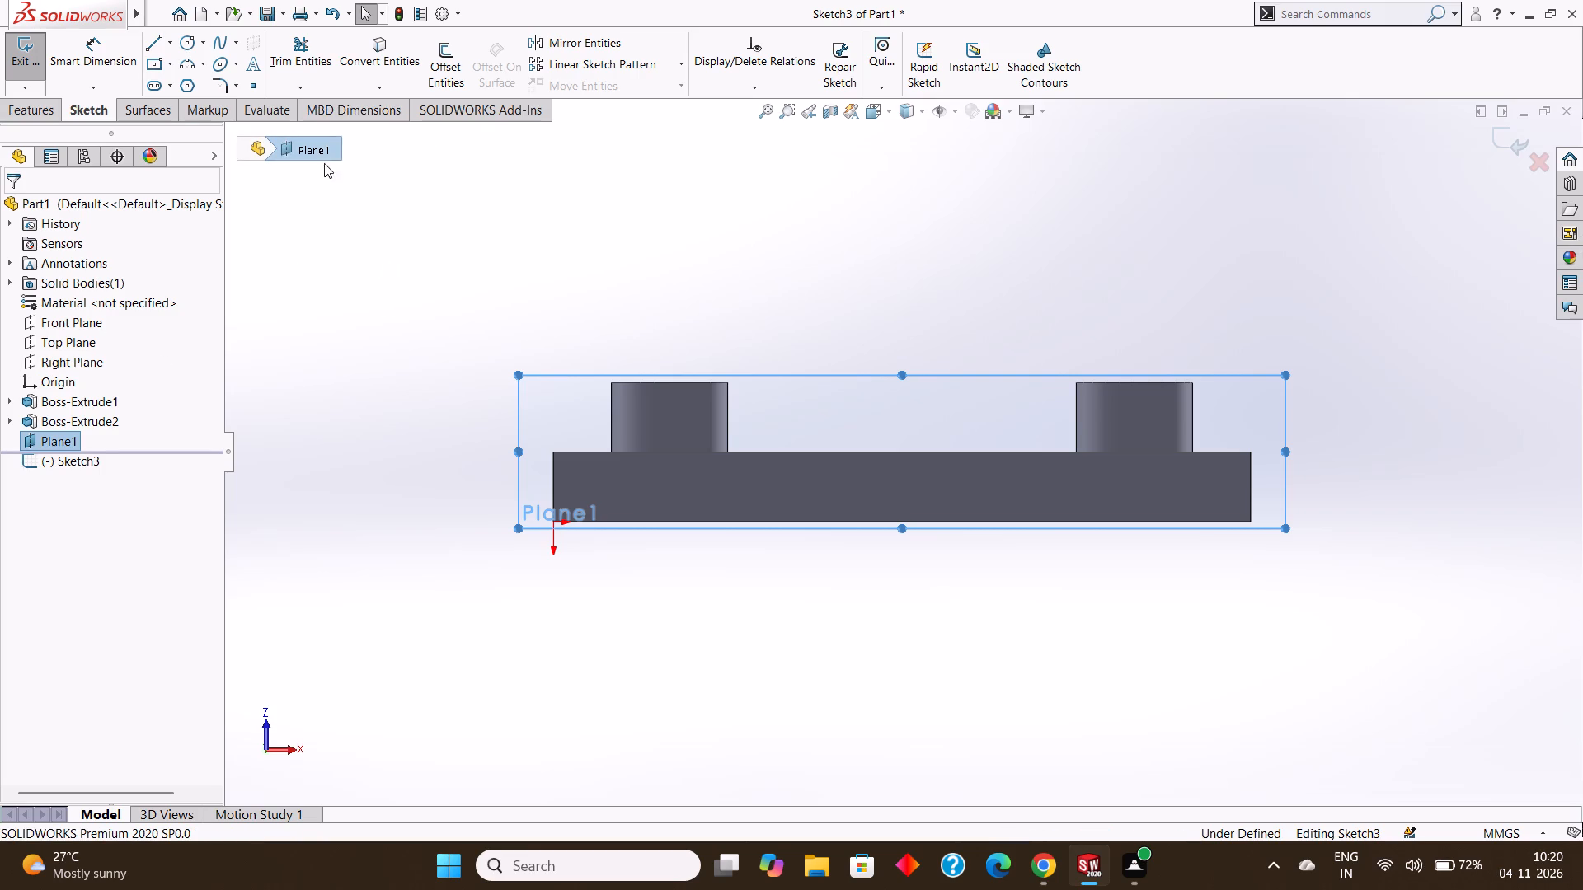
# Sketch a circle of 12.5 mm radius above the plate's midpoint, its centre about 54 mm above the plate's underside.
pyautogui.click(190, 40)
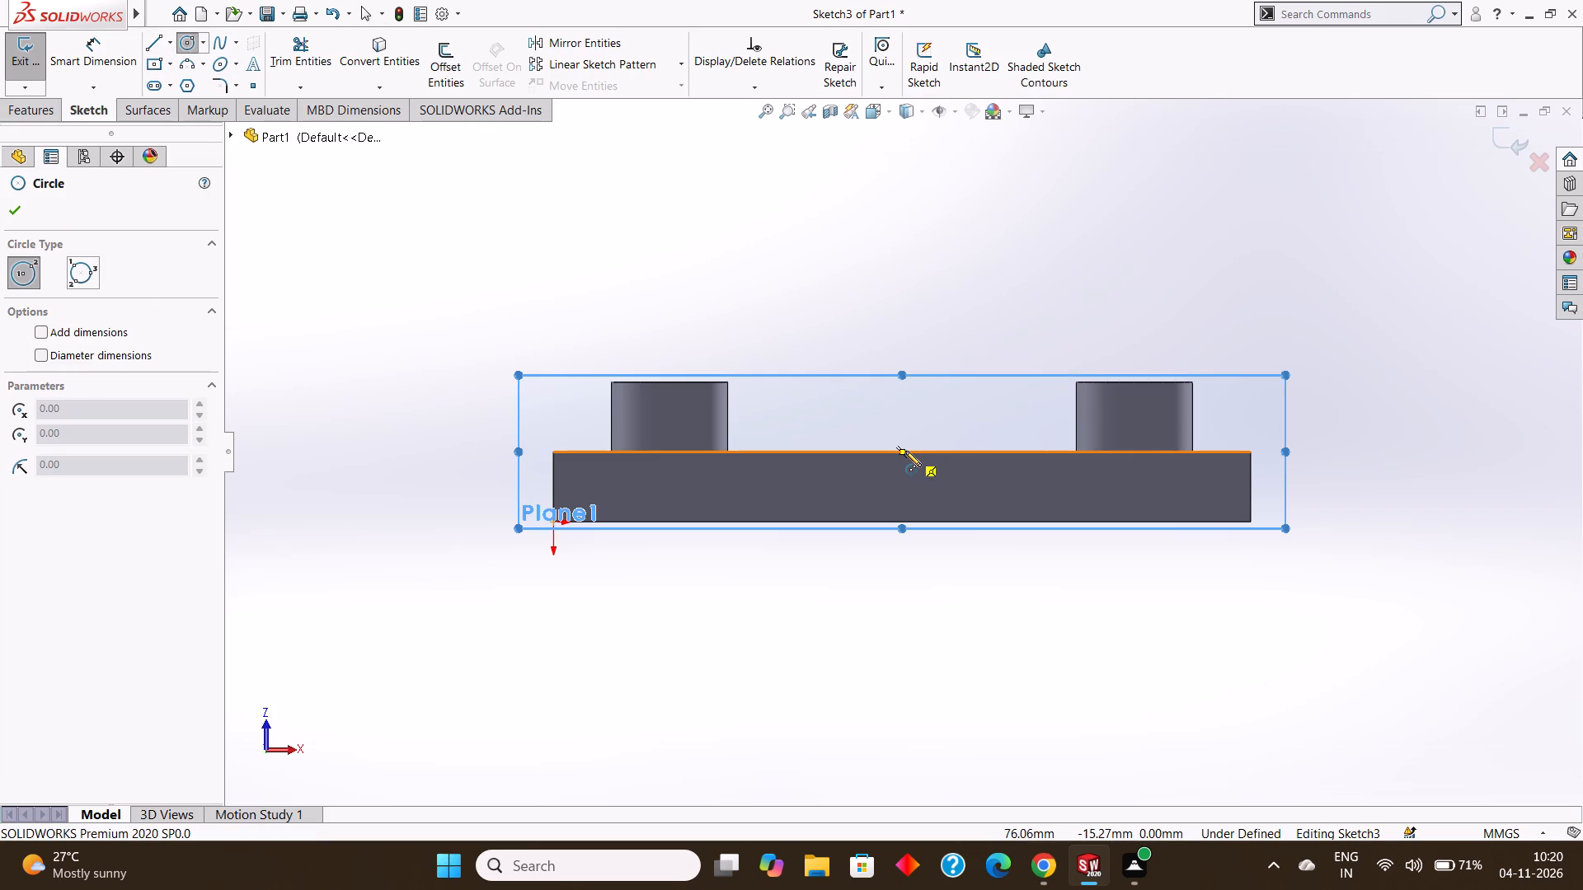
pyautogui.click(902, 270)
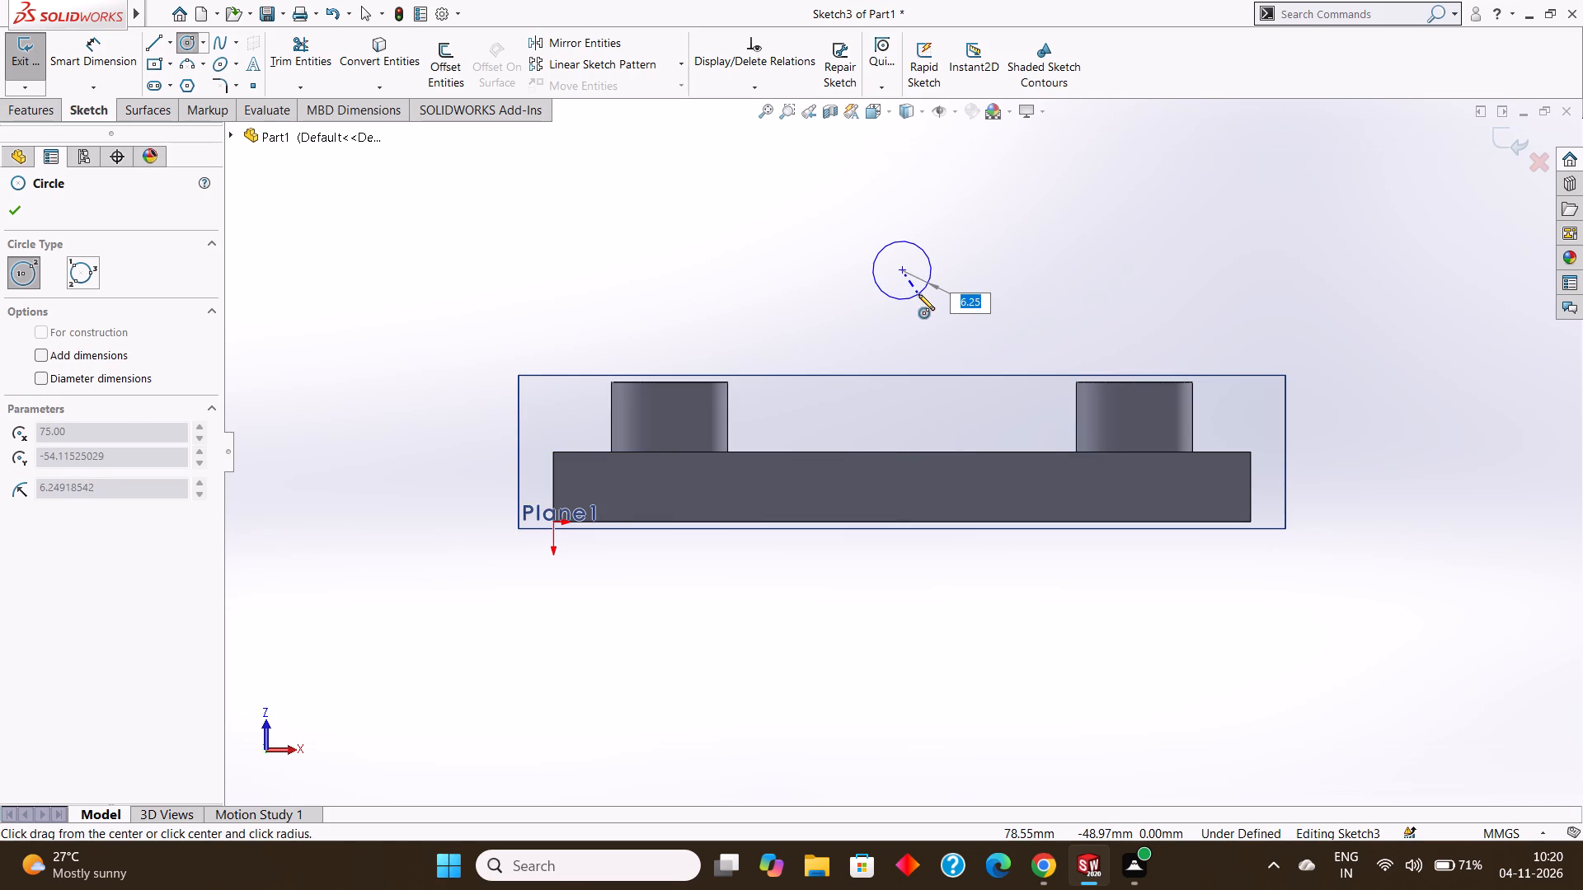
pyautogui.write('12')
pyautogui.write('.5')
pyautogui.press('Return')
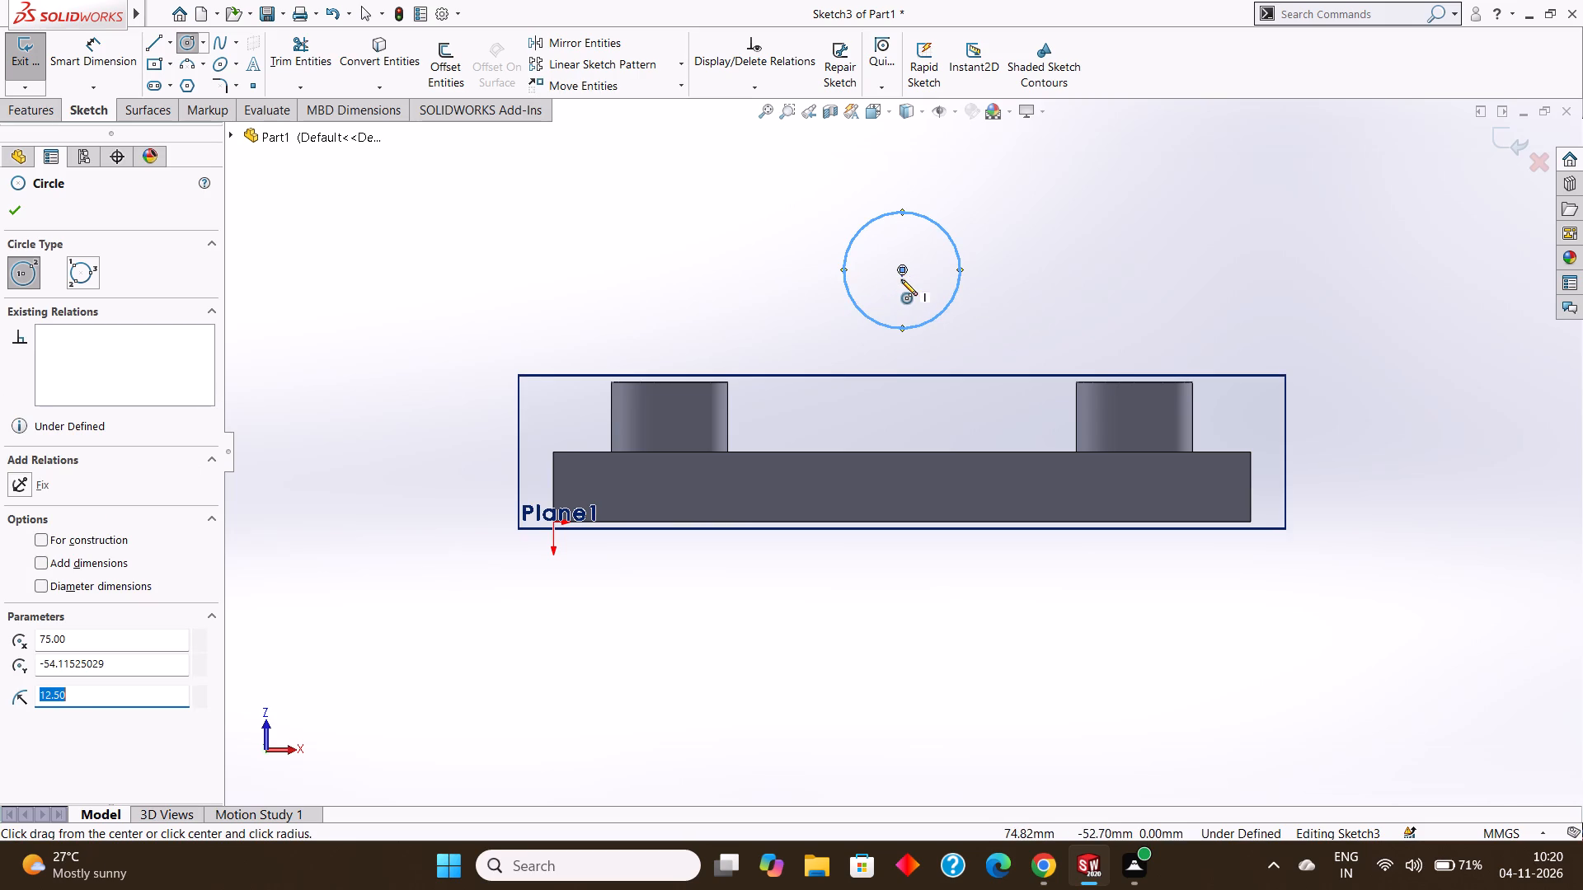
pyautogui.press('Escape')
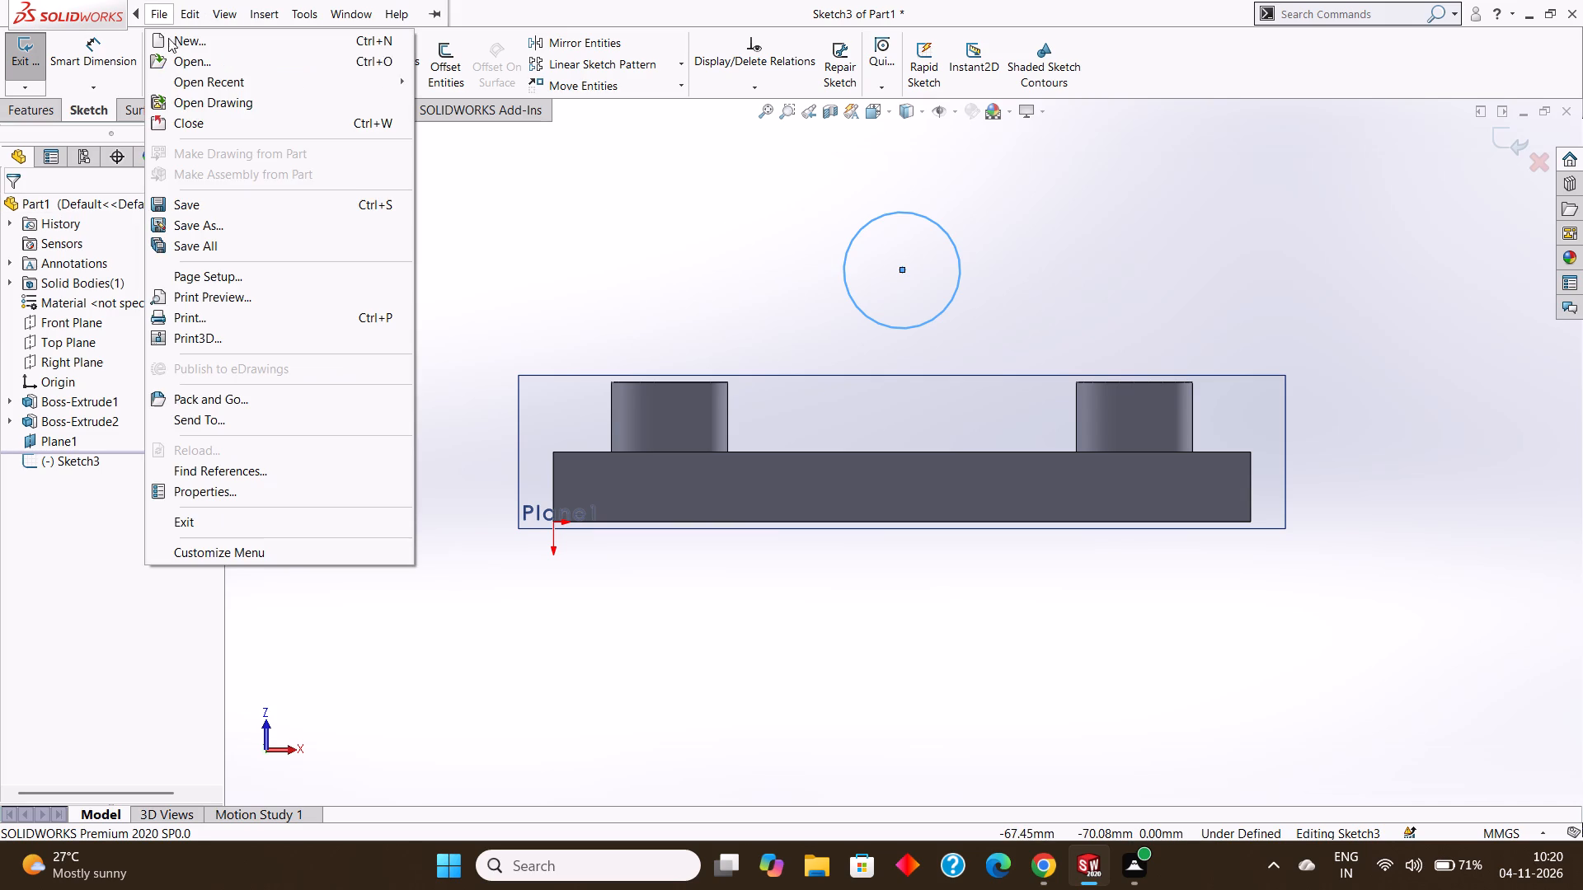
pyautogui.click(565, 173)
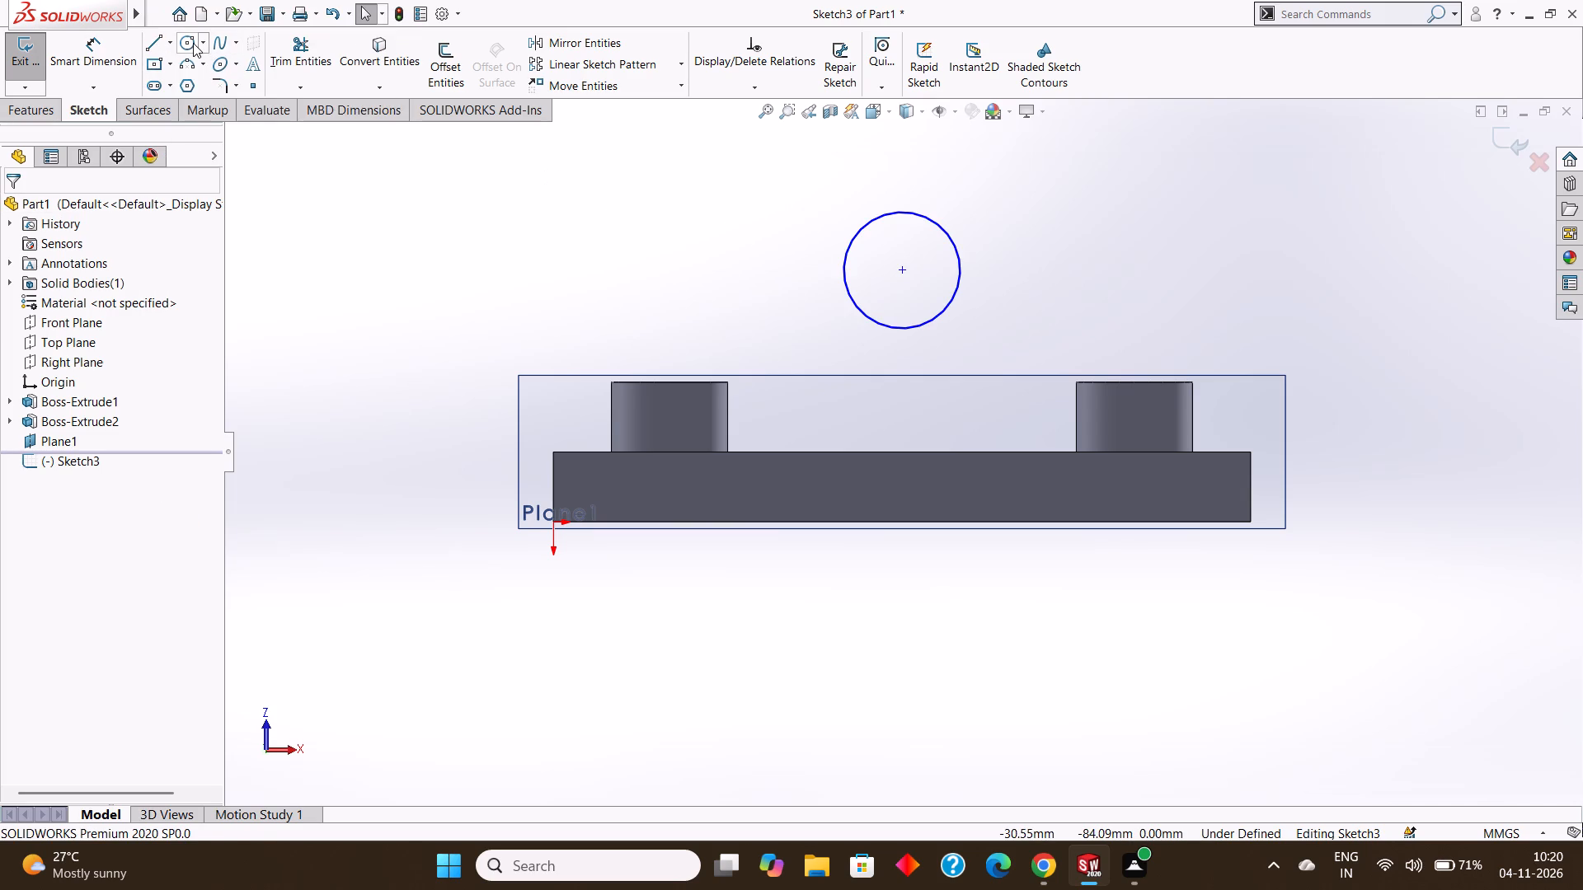
# Sketch a second, concentric circle of 25 mm radius around the first one.
pyautogui.click(193, 43)
pyautogui.moveTo(904, 272); pyautogui.dragTo(955, 328)
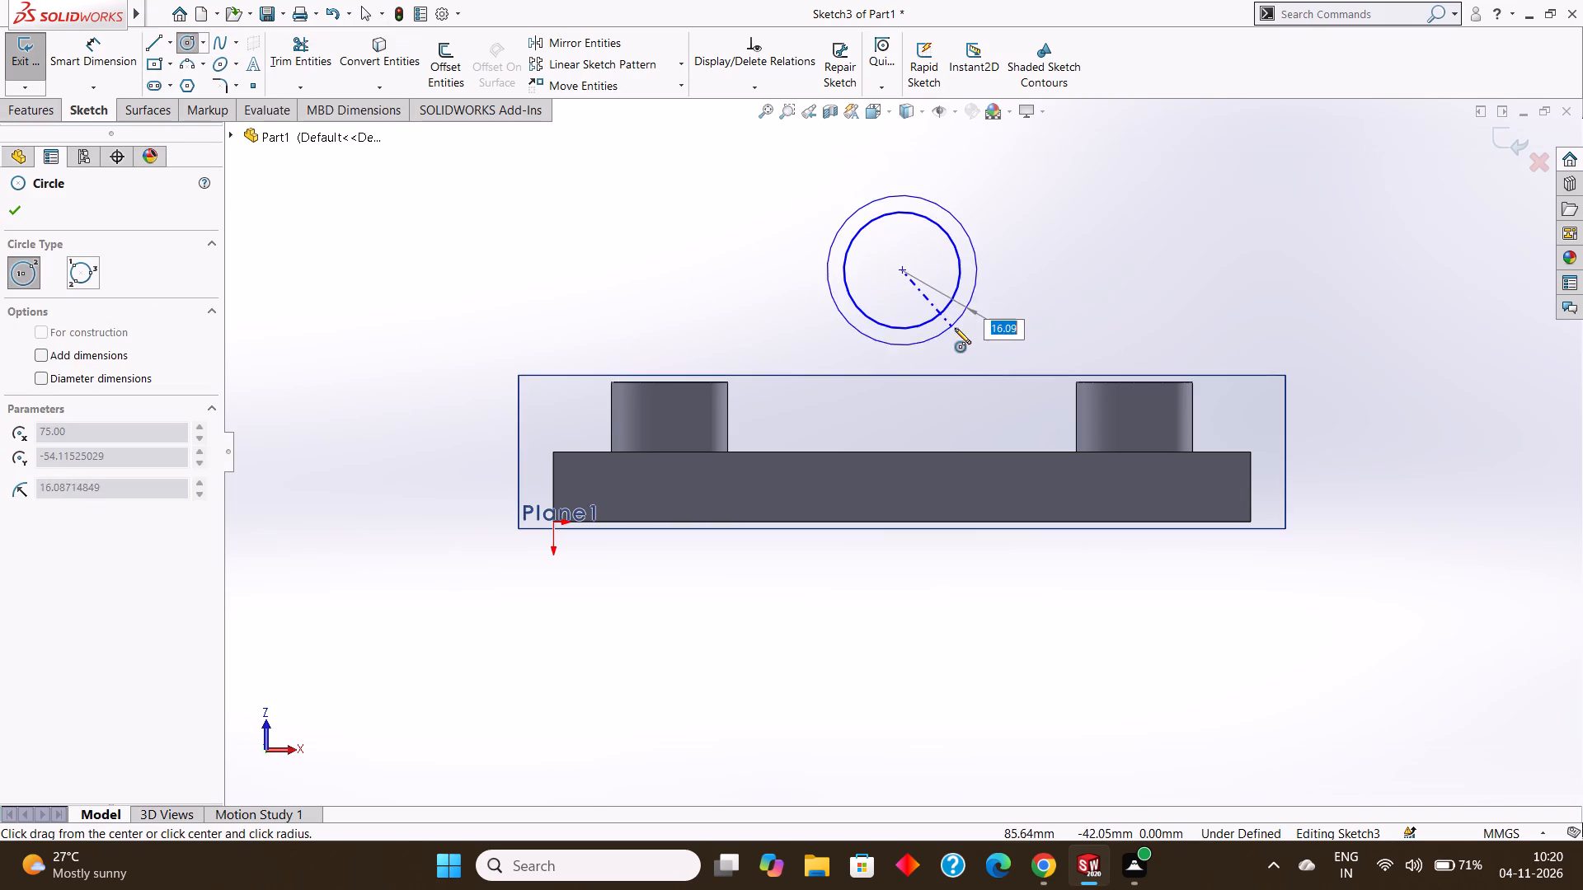
pyautogui.moveTo(955, 328); pyautogui.dragTo(962, 333)
pyautogui.press('BackSpace')
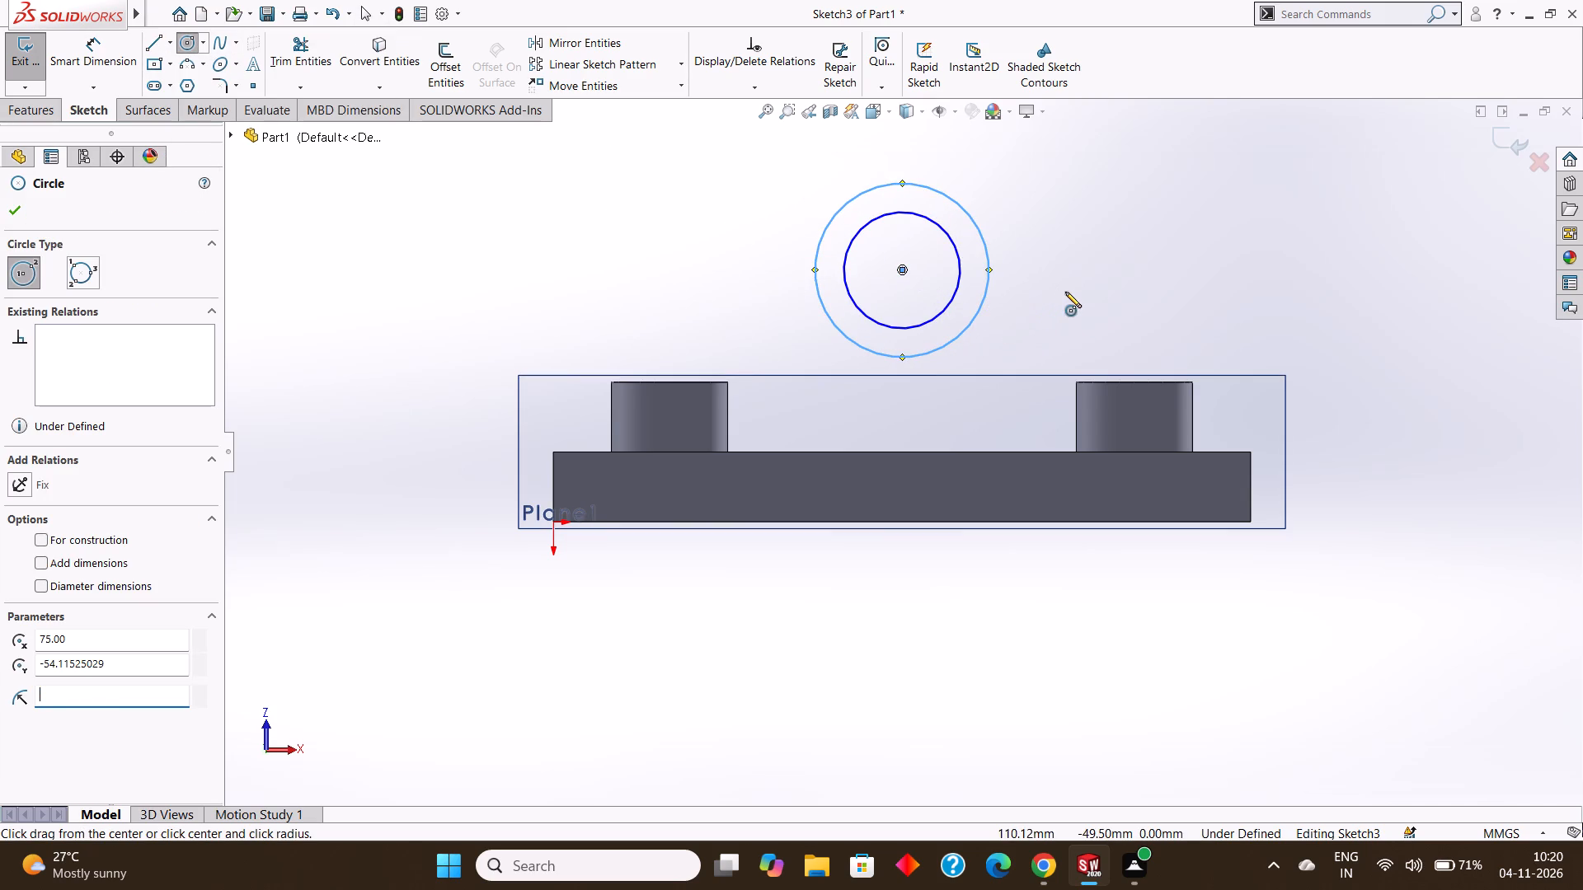
pyautogui.write('25')
pyautogui.press('Return')
pyautogui.press('Escape')
pyautogui.press('Escape')
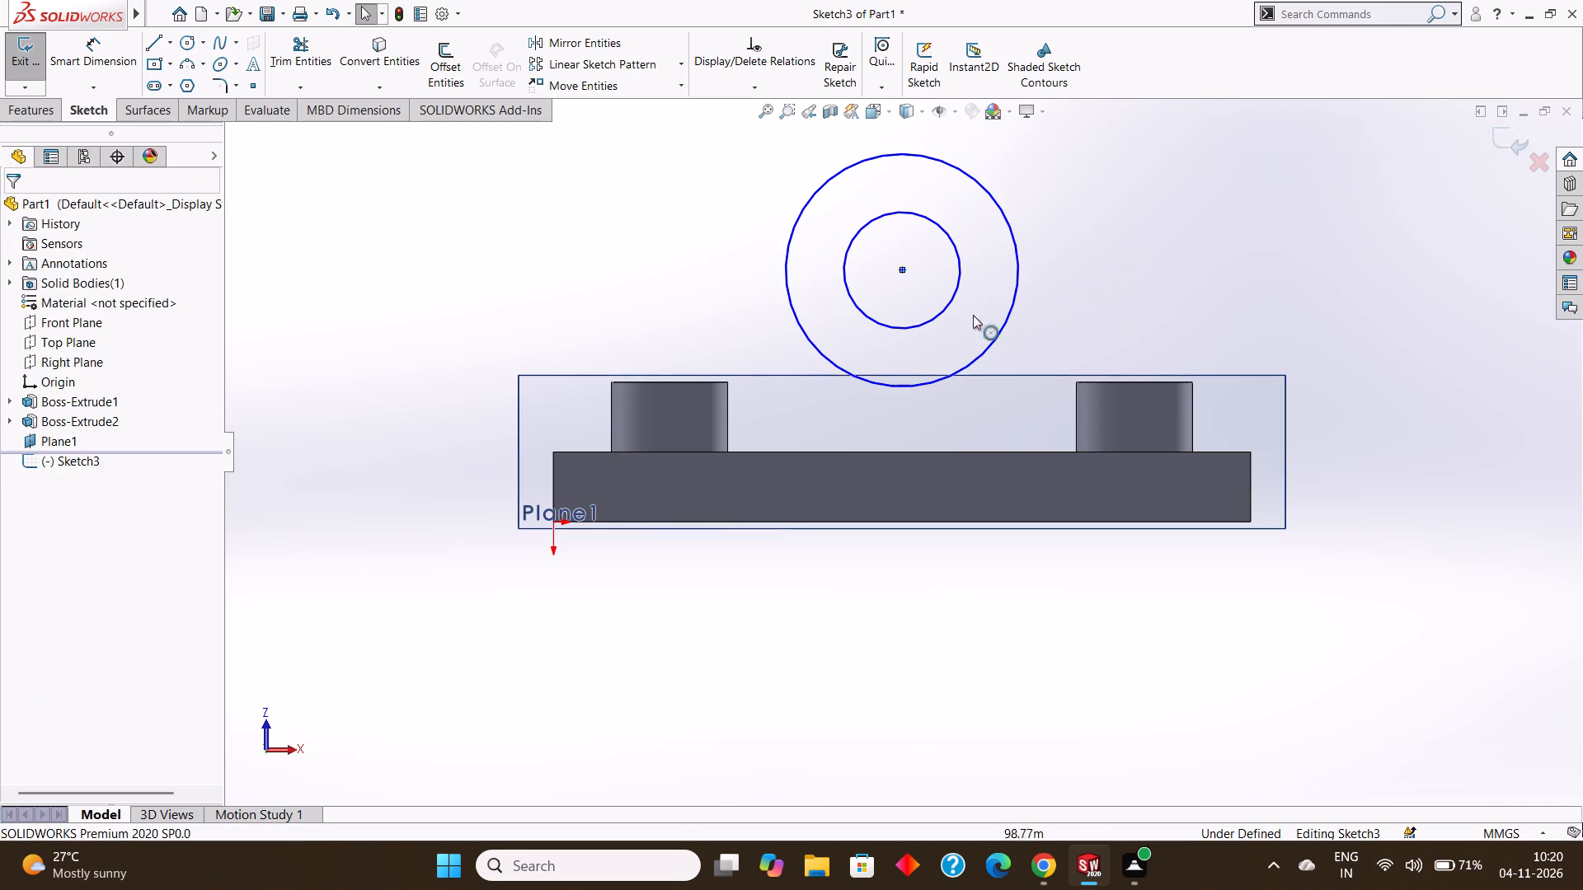
# Dimension the height from the midpoint of the plate's bottom edge to the circles' centre as 40 mm.
pyautogui.click(100, 46)
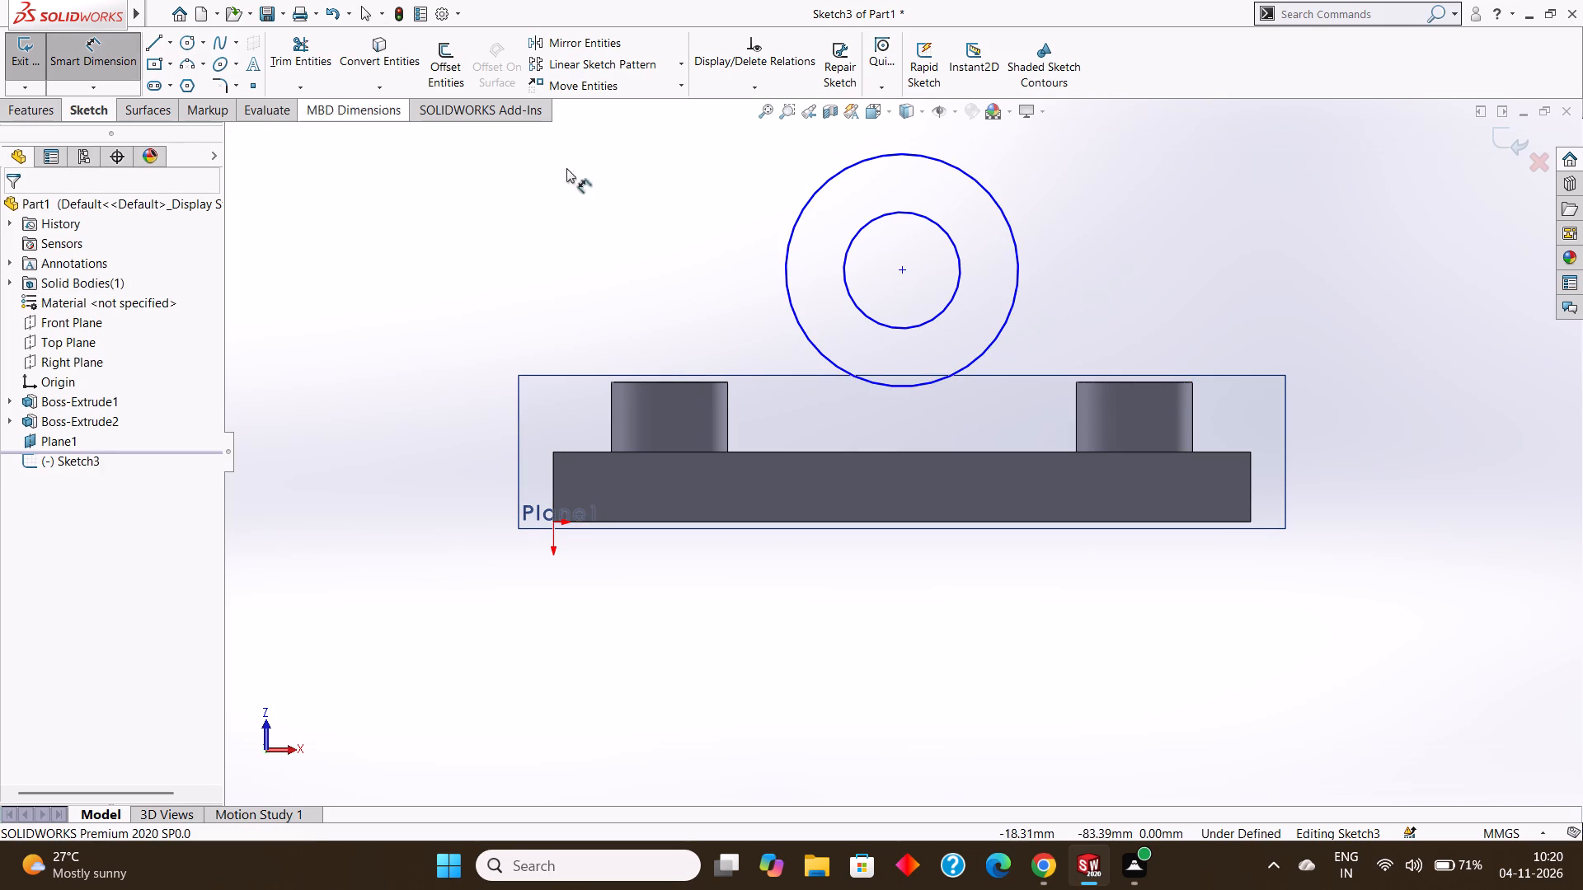
pyautogui.click(900, 520)
pyautogui.click(903, 272)
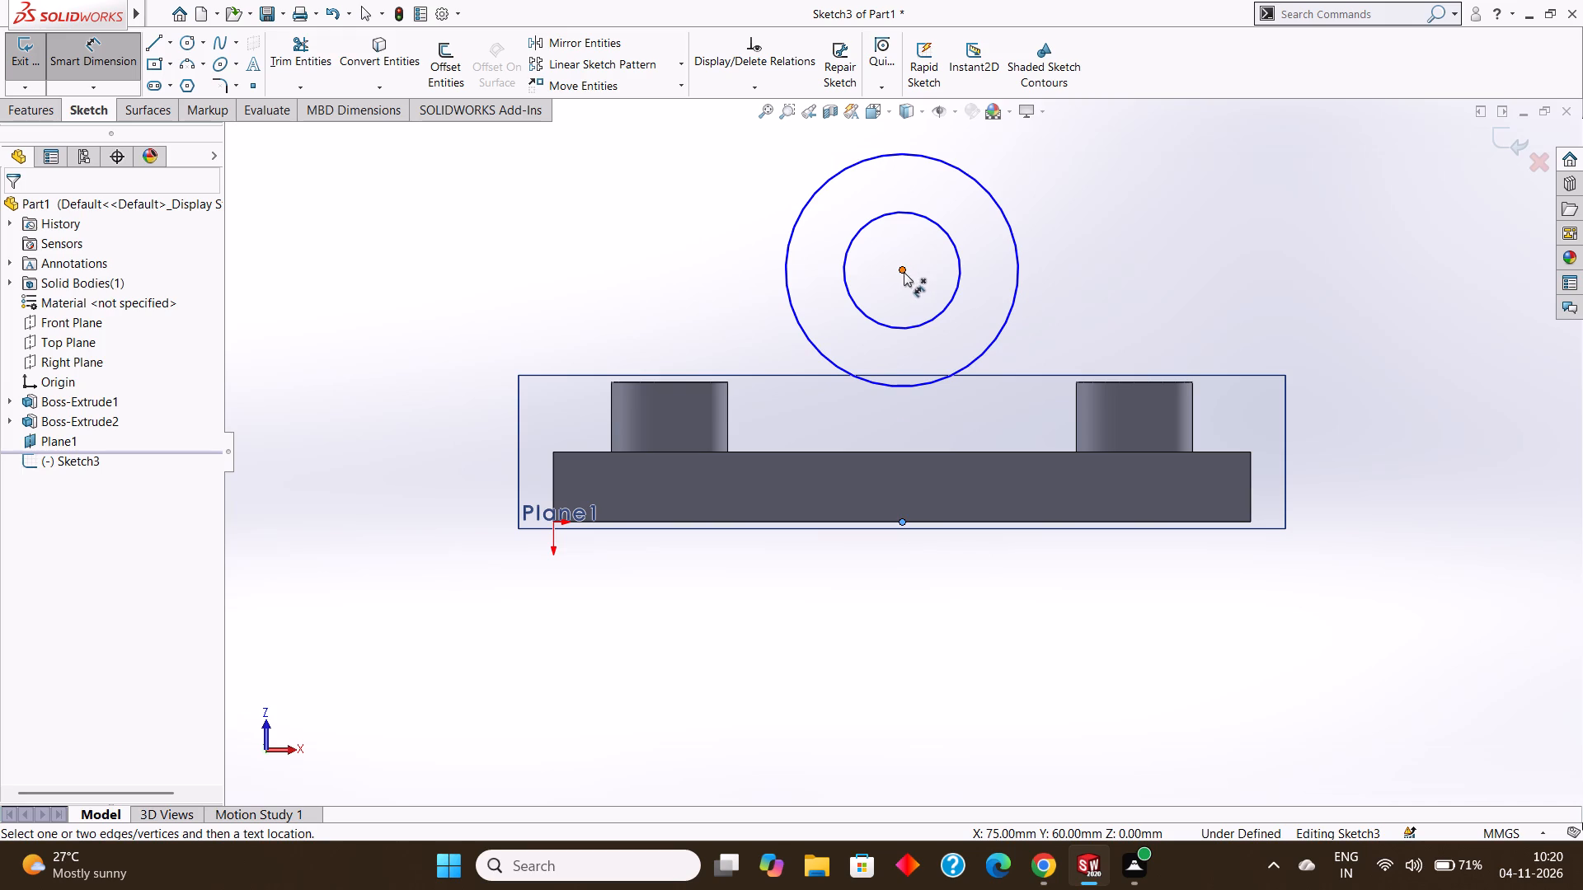
pyautogui.click(1224, 281)
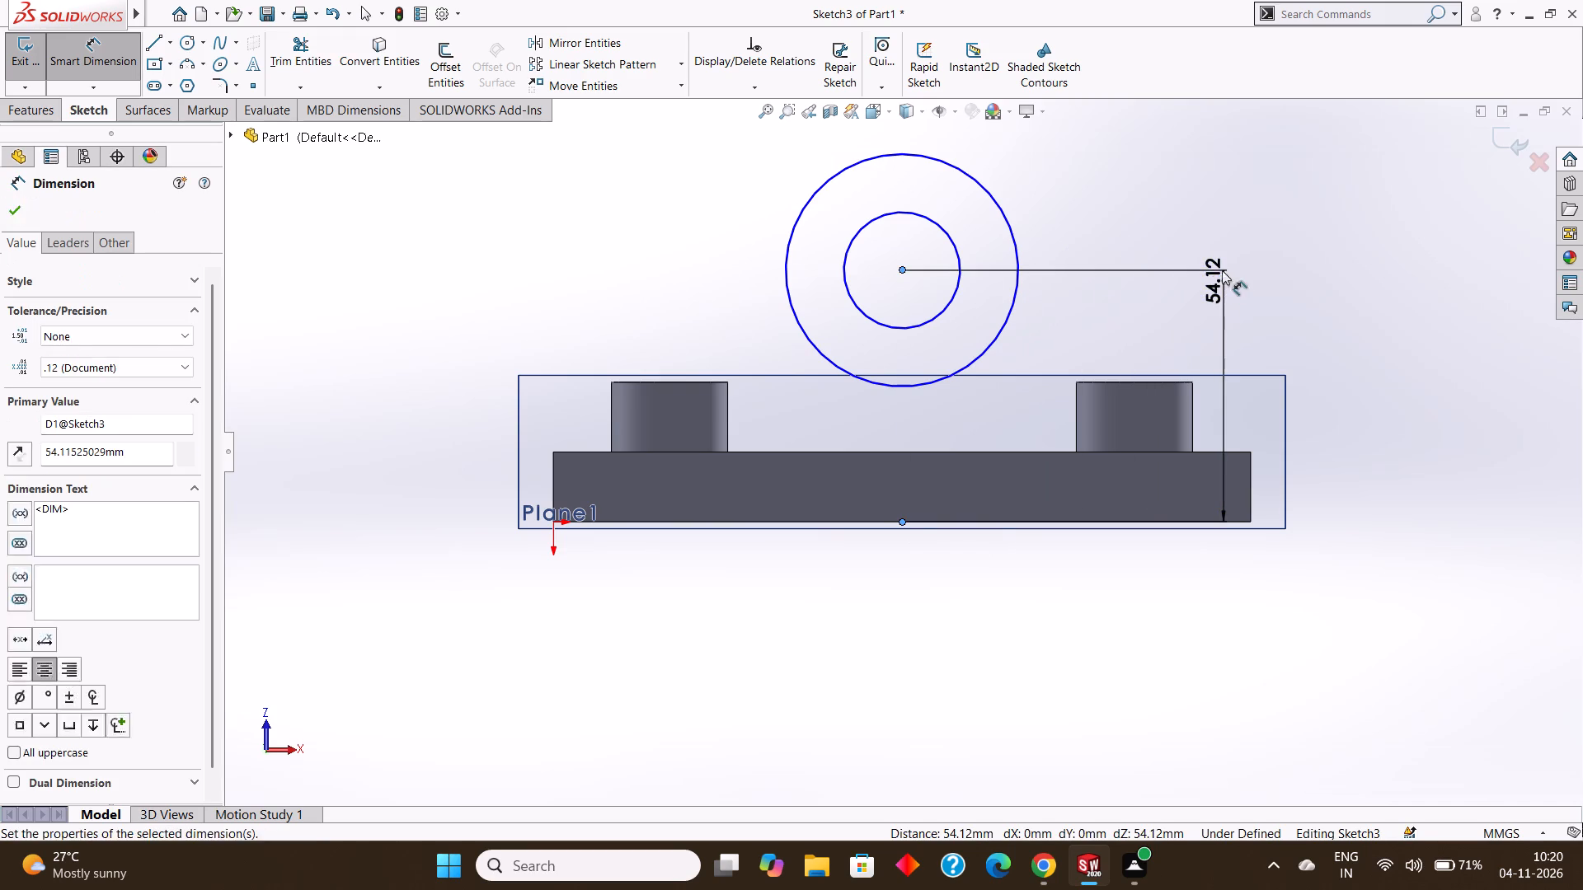
pyautogui.press('BackSpace')
pyautogui.write('40')
pyautogui.press('Return')
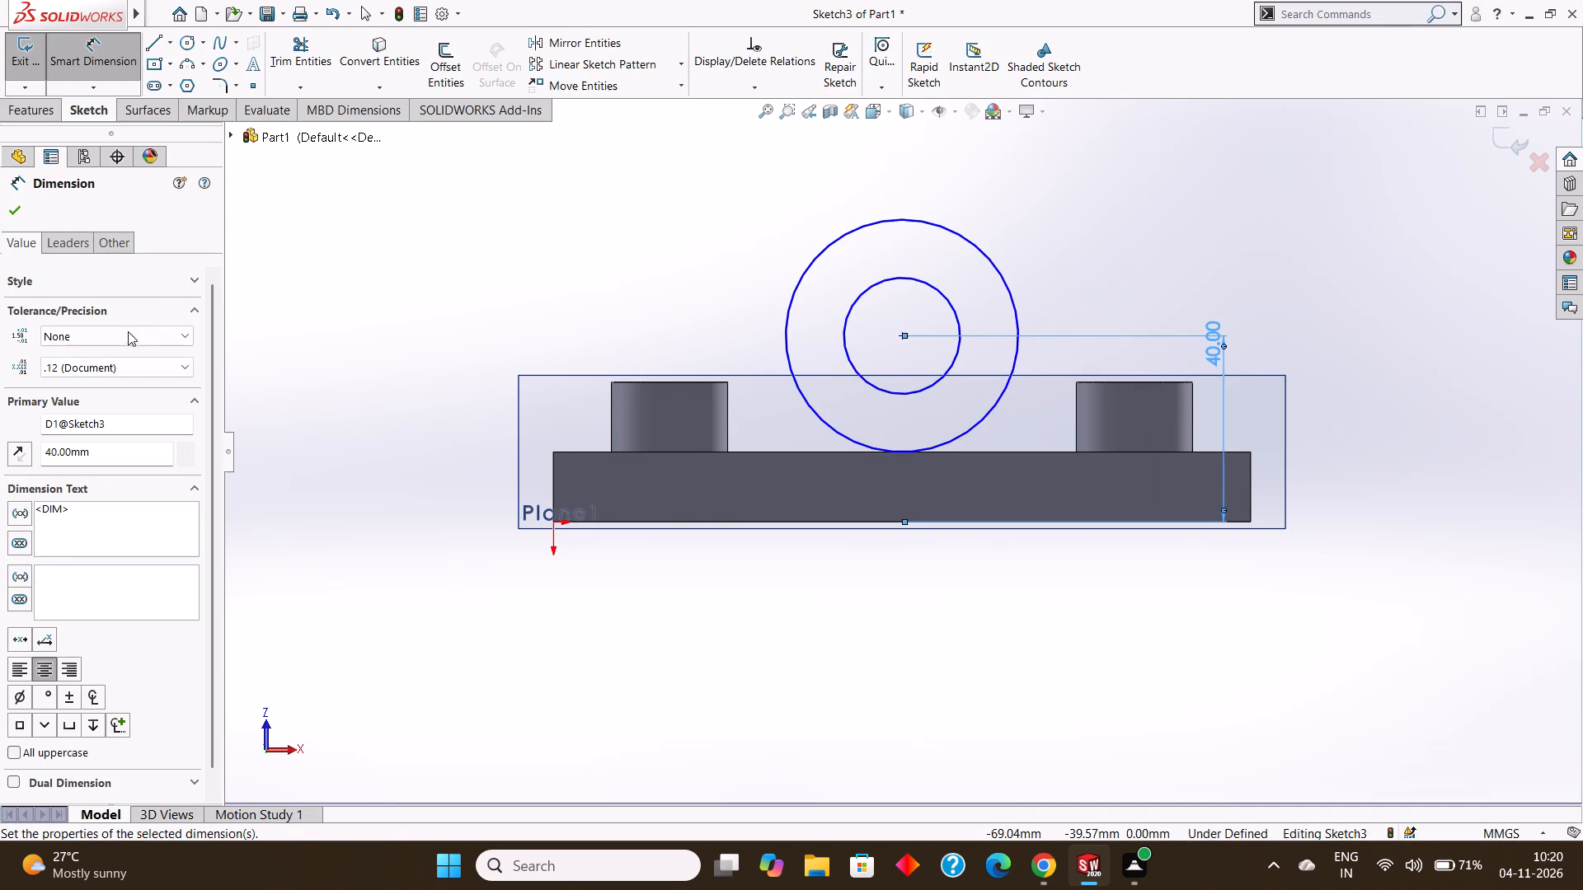
pyautogui.click(21, 204)
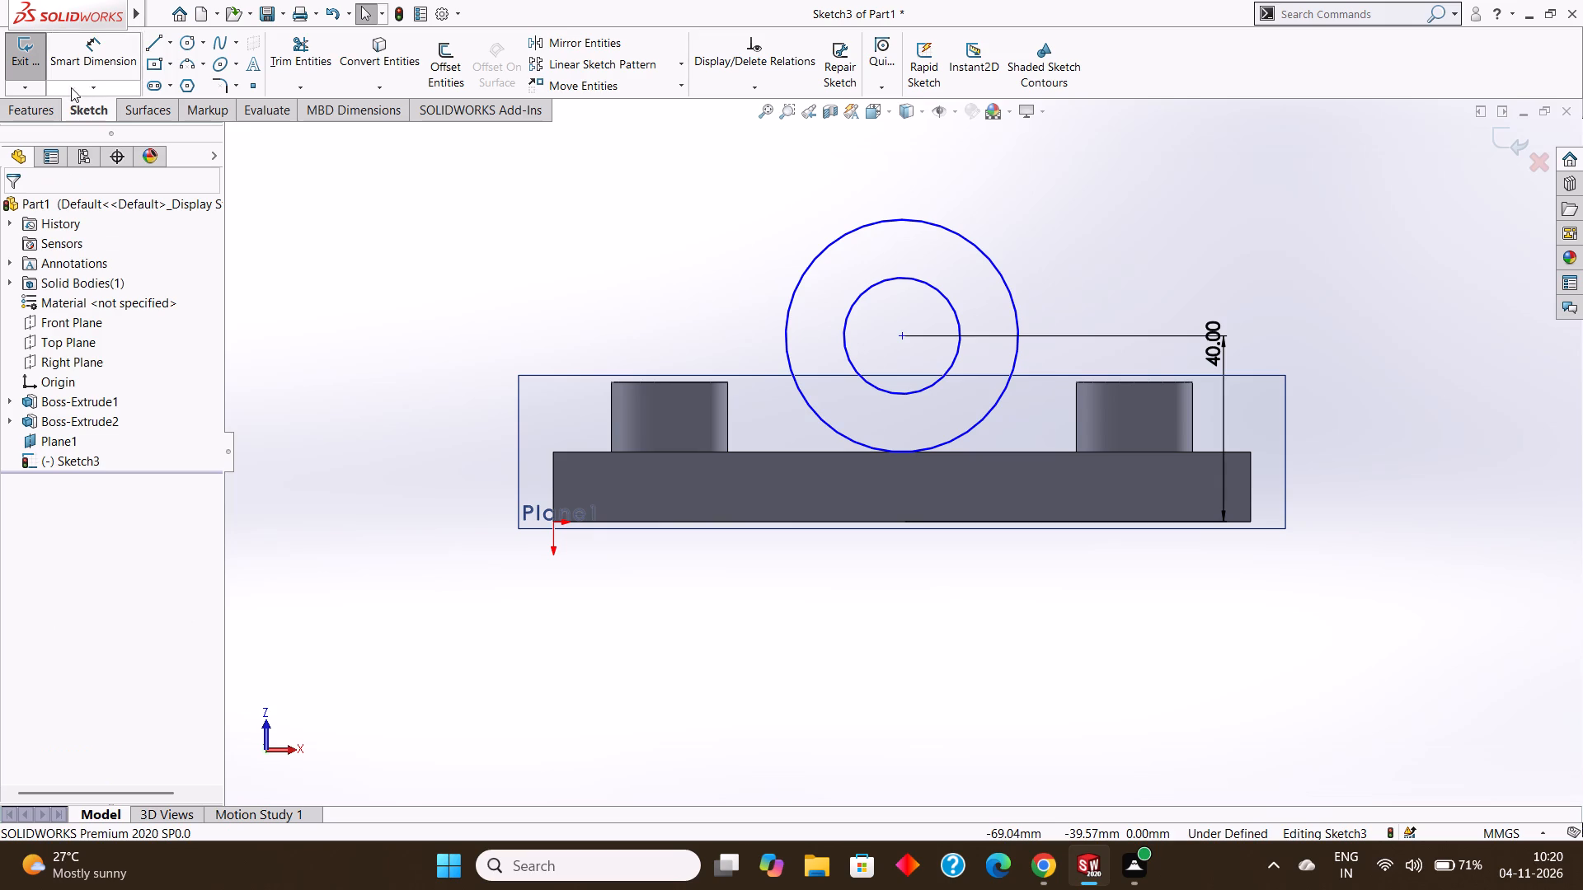
# Dimension the inner circle's diameter as 25 mm and the outer circle's diameter as 50 mm.
pyautogui.click(86, 52)
pyautogui.click(938, 290)
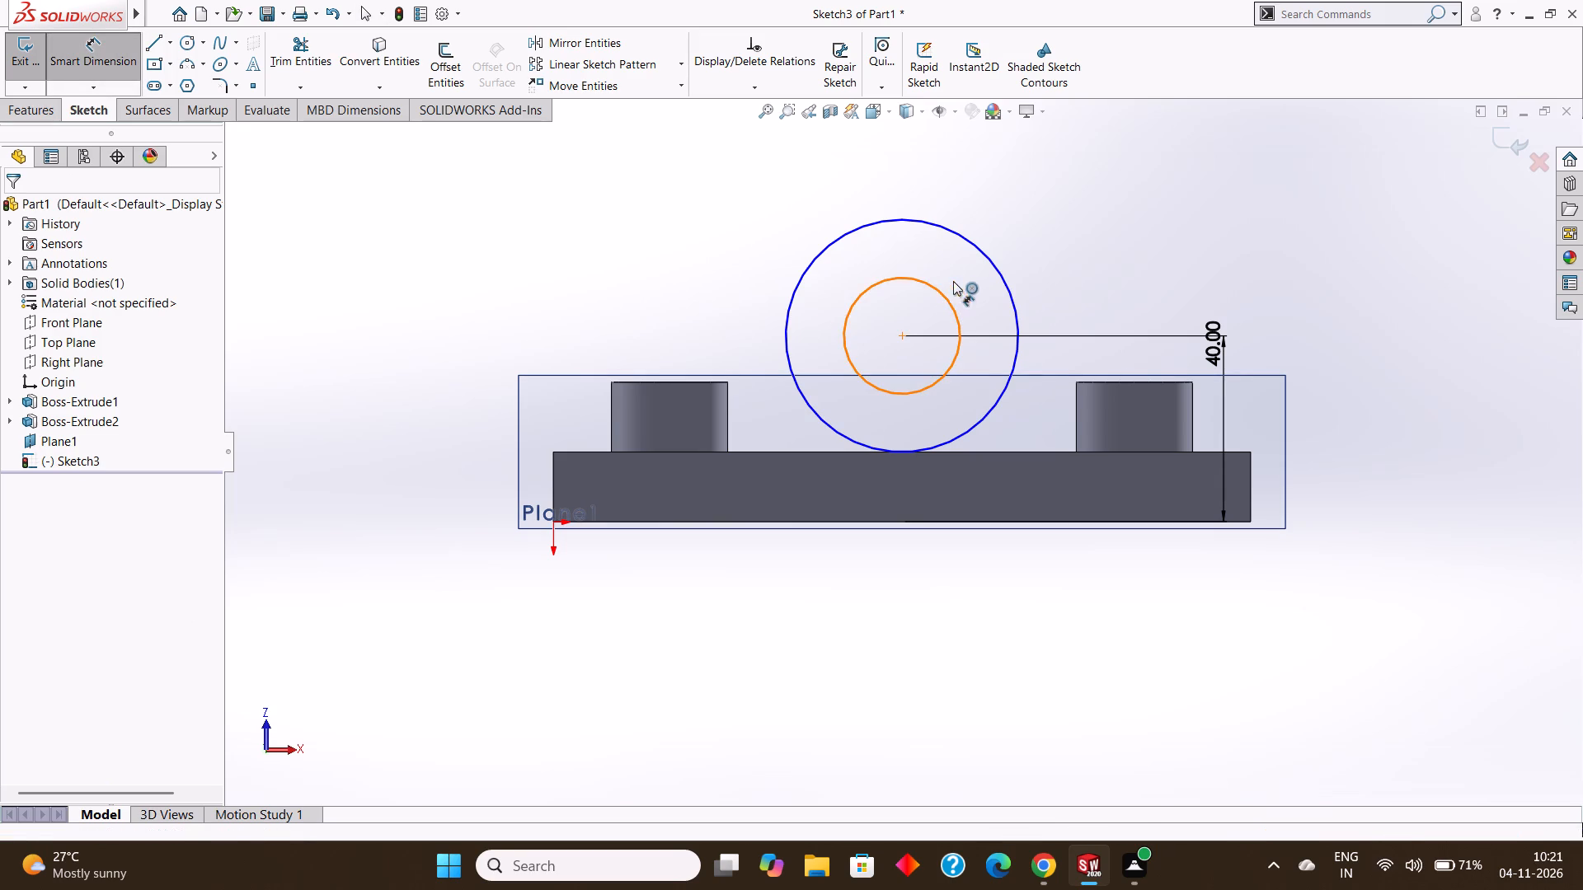
pyautogui.click(1029, 227)
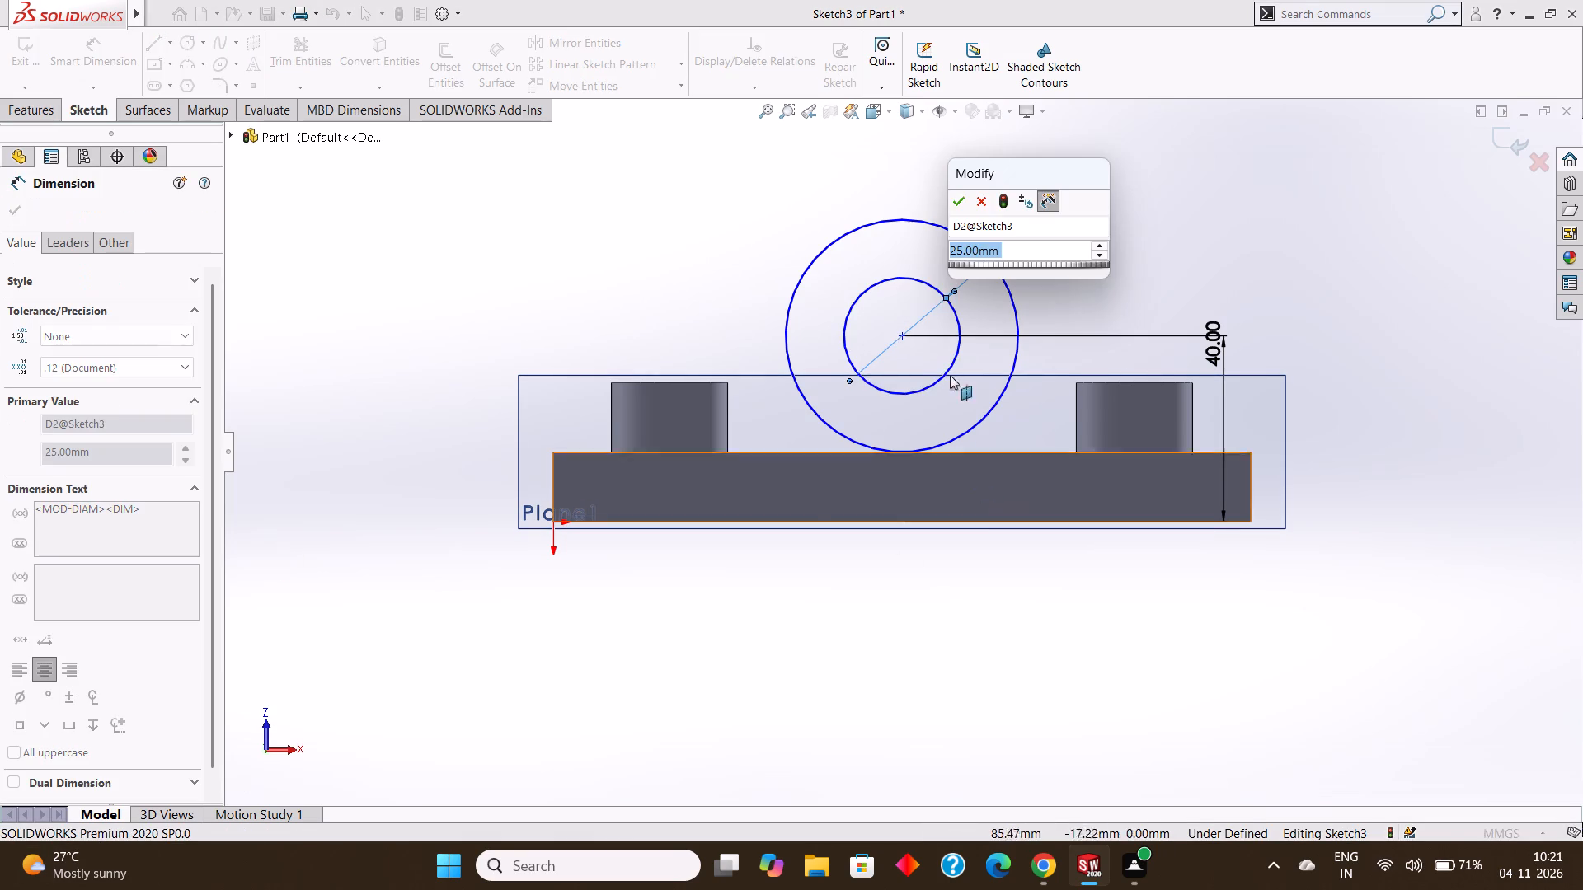
pyautogui.click(959, 199)
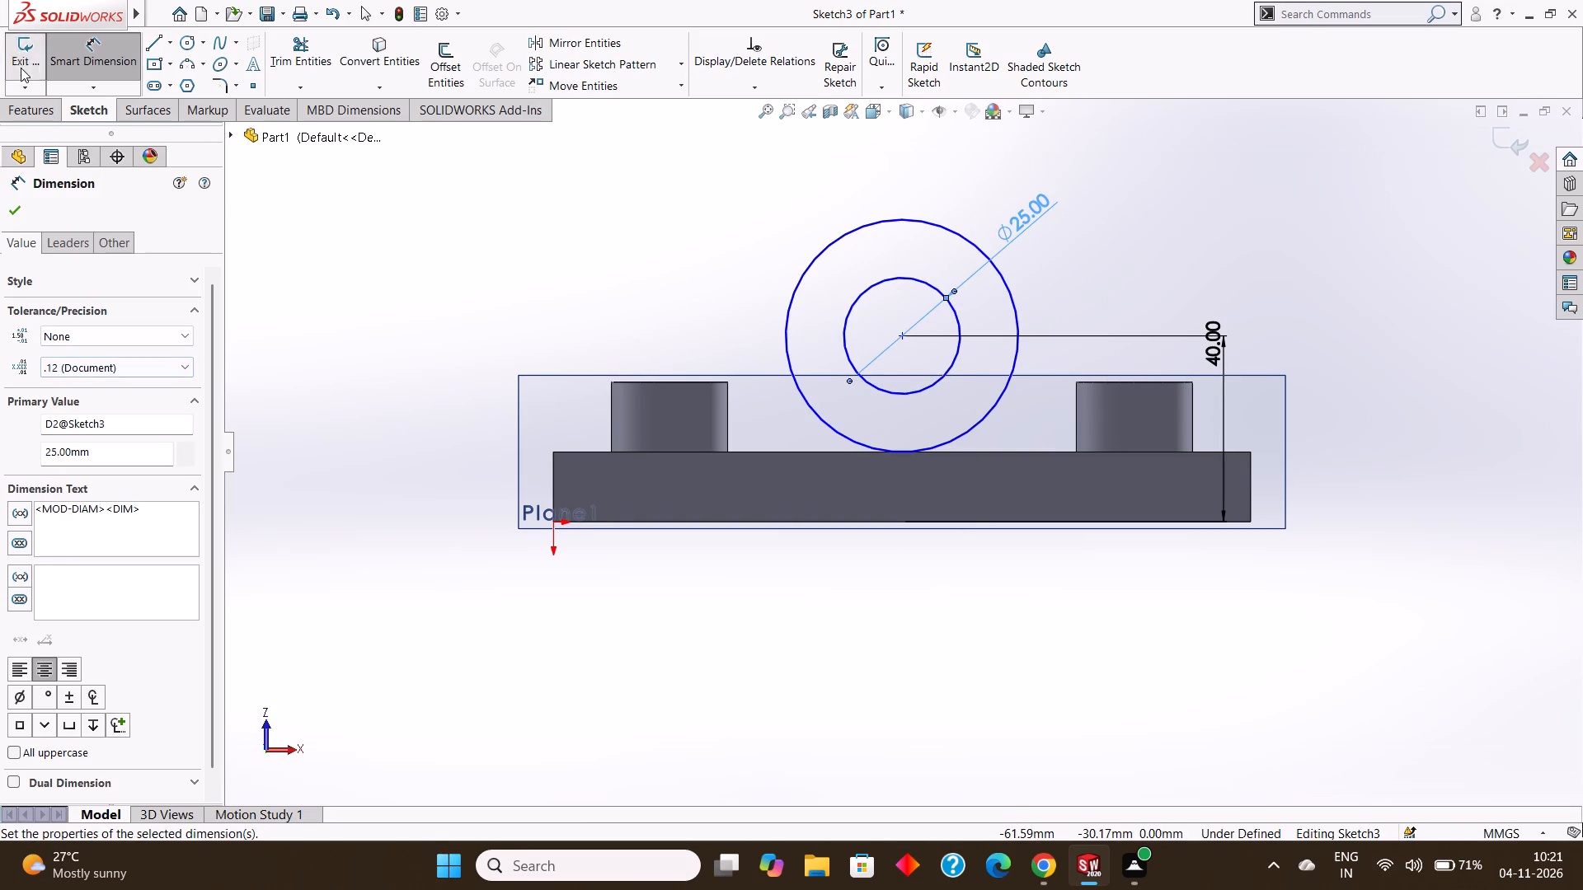
pyautogui.click(883, 220)
pyautogui.click(913, 176)
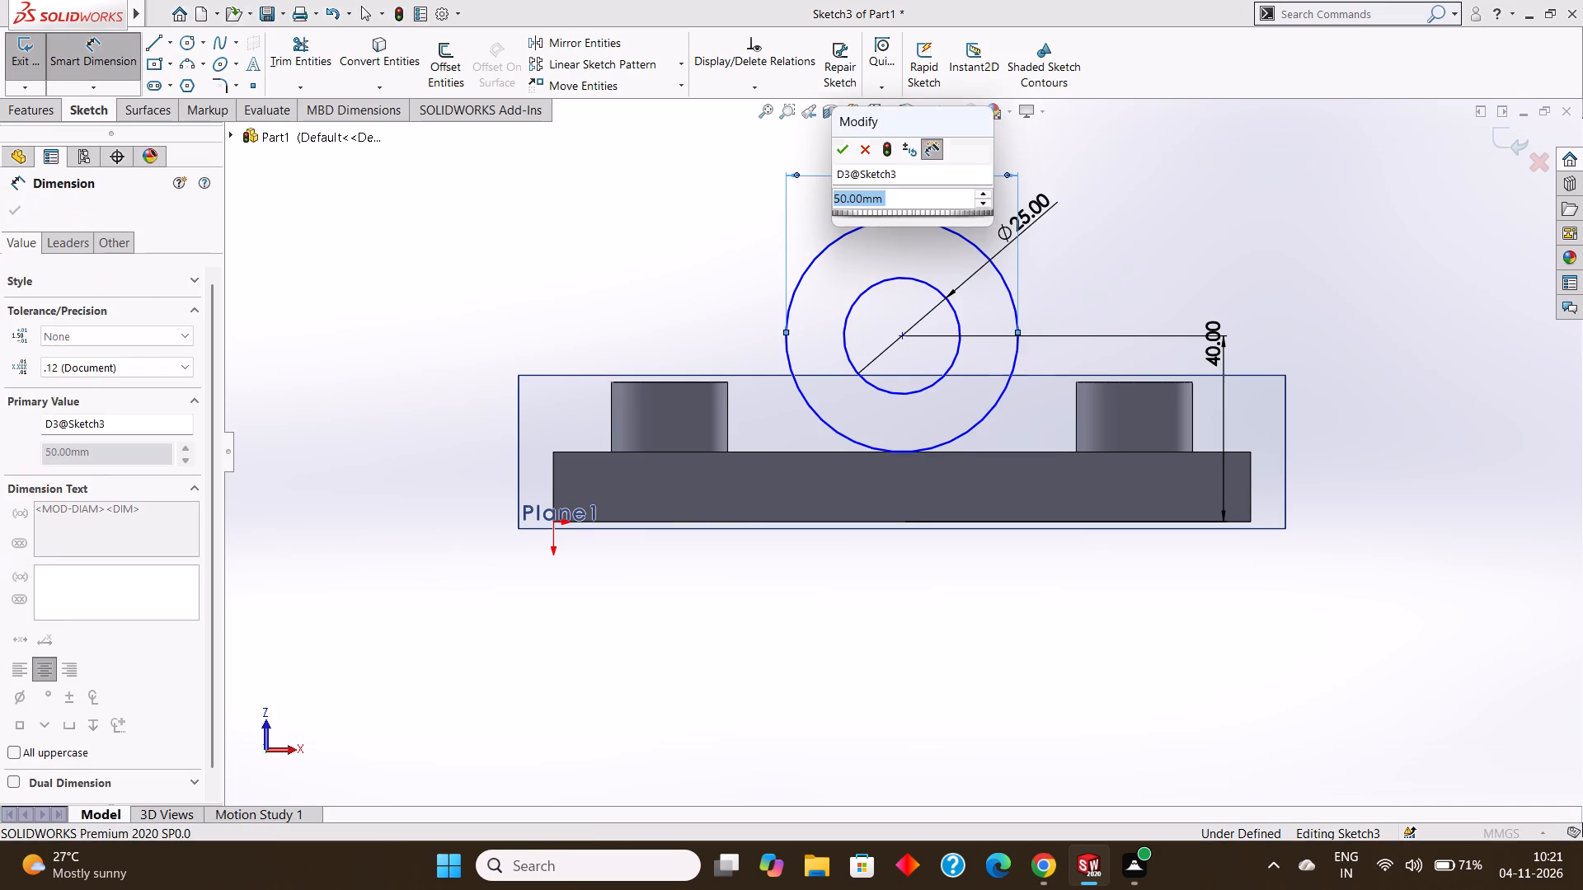
pyautogui.click(840, 152)
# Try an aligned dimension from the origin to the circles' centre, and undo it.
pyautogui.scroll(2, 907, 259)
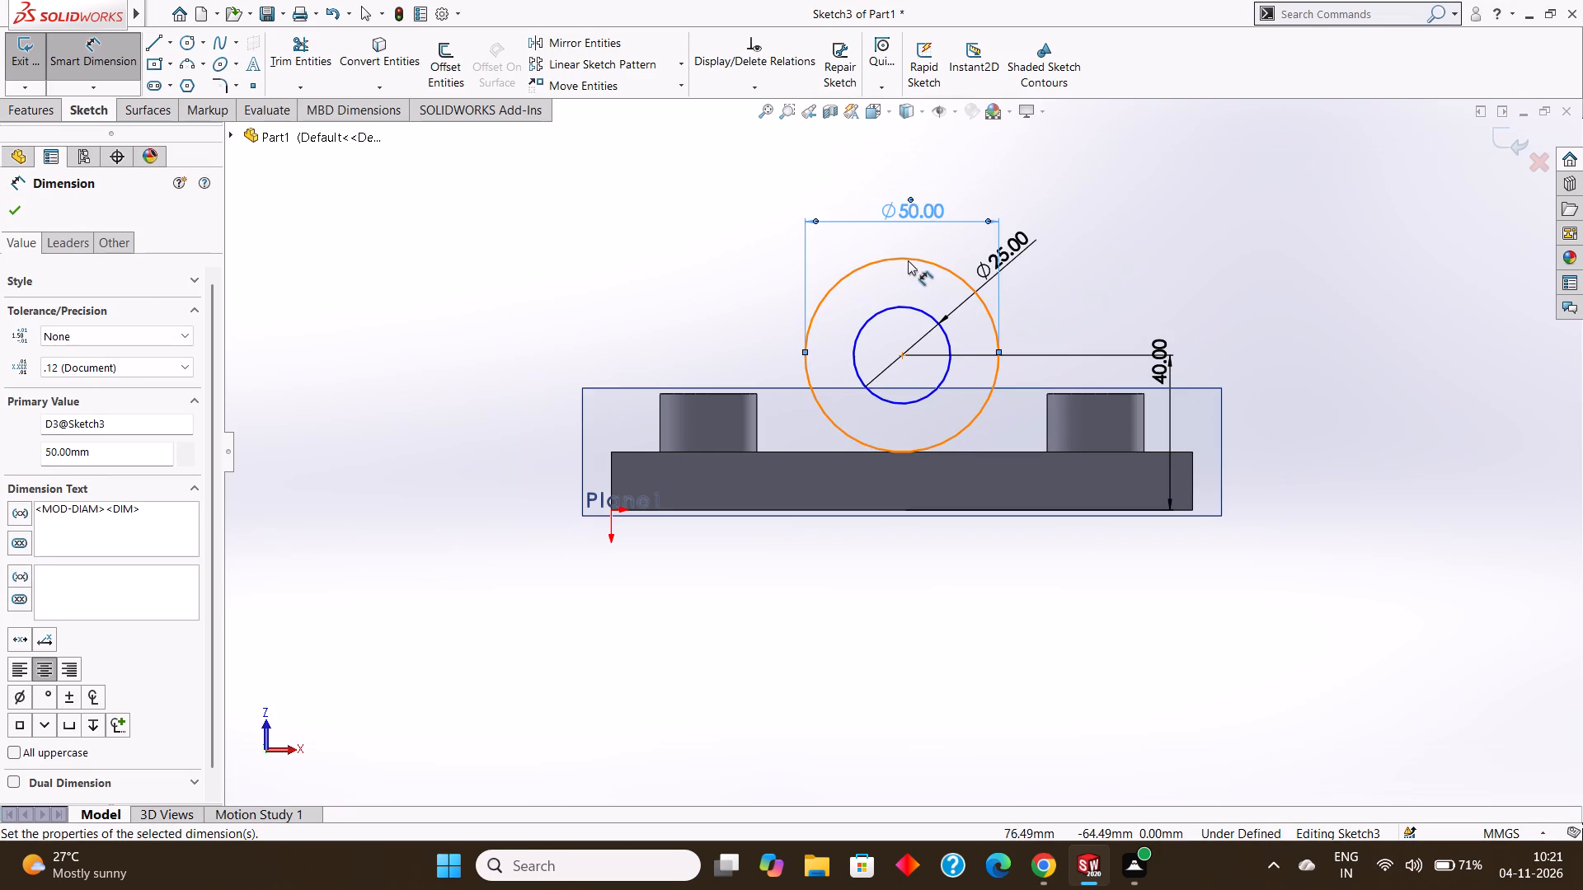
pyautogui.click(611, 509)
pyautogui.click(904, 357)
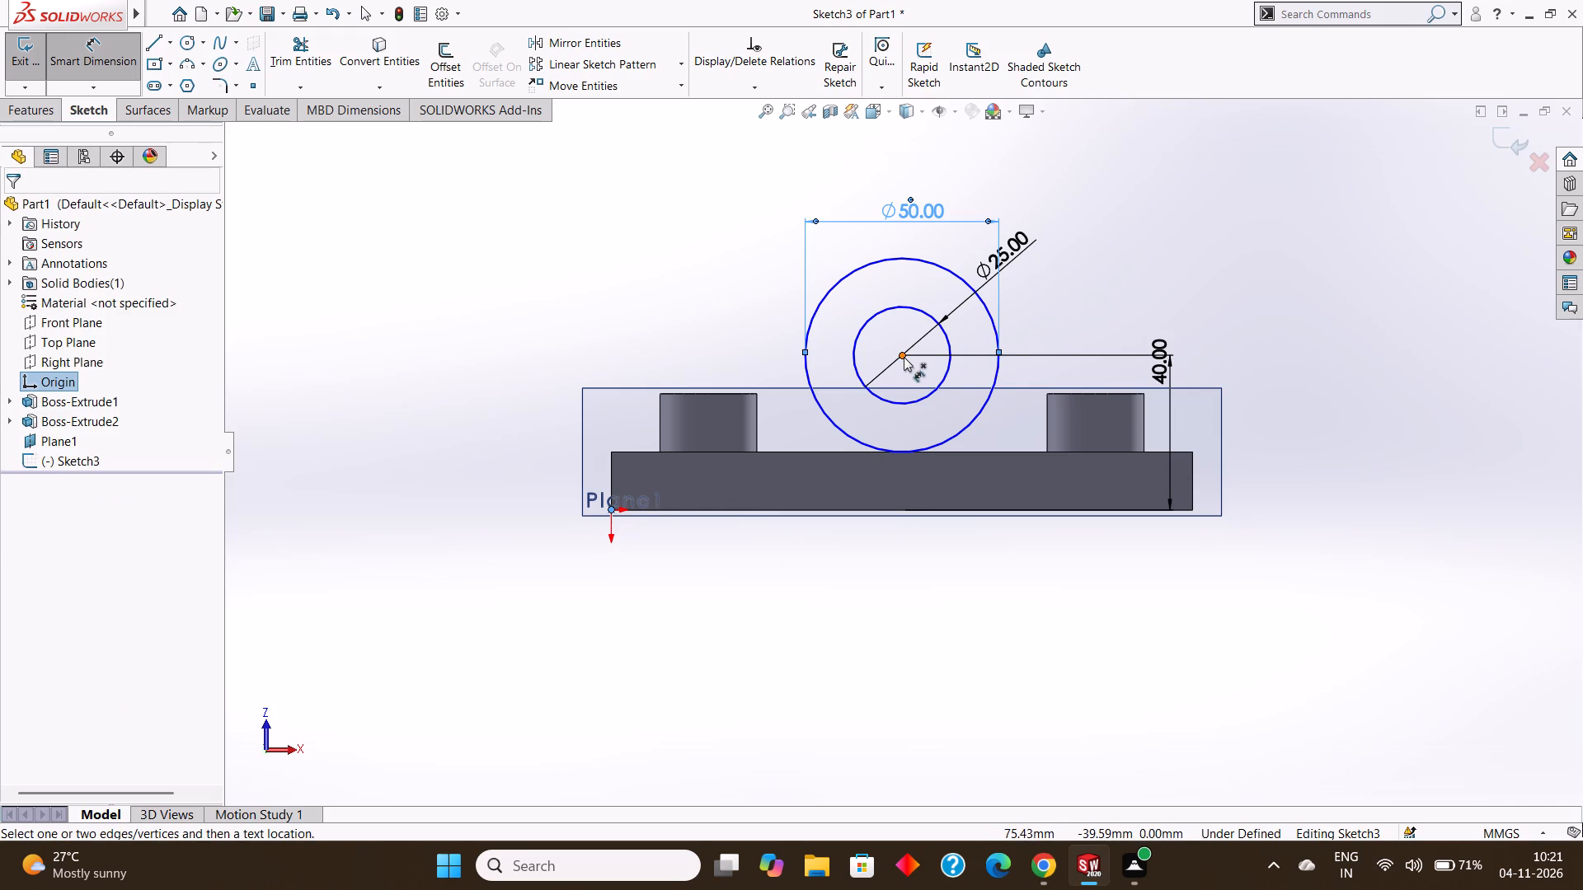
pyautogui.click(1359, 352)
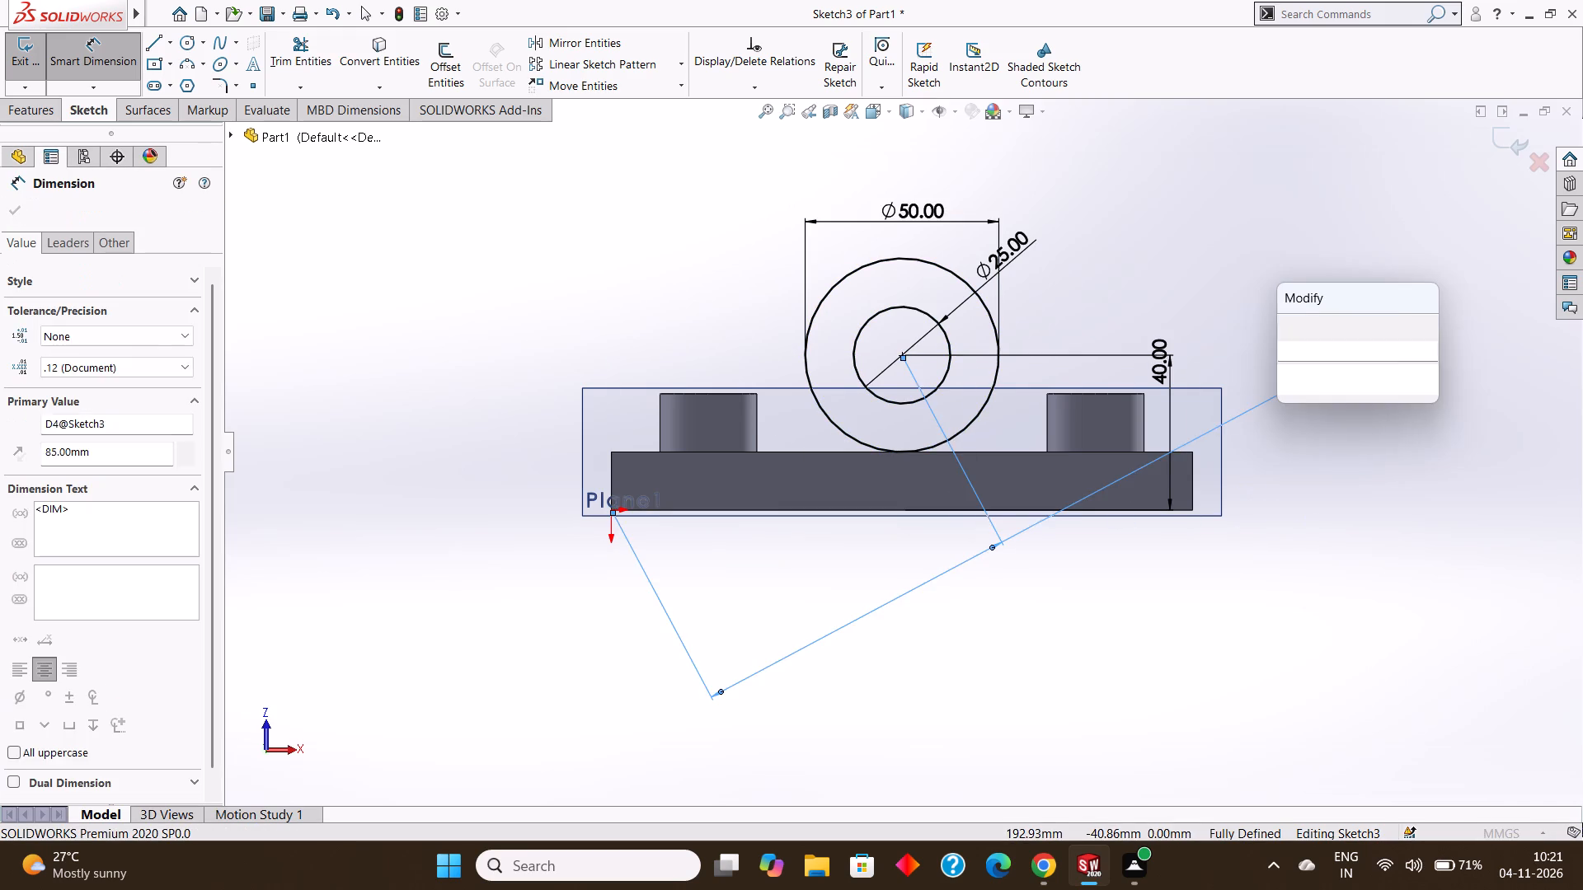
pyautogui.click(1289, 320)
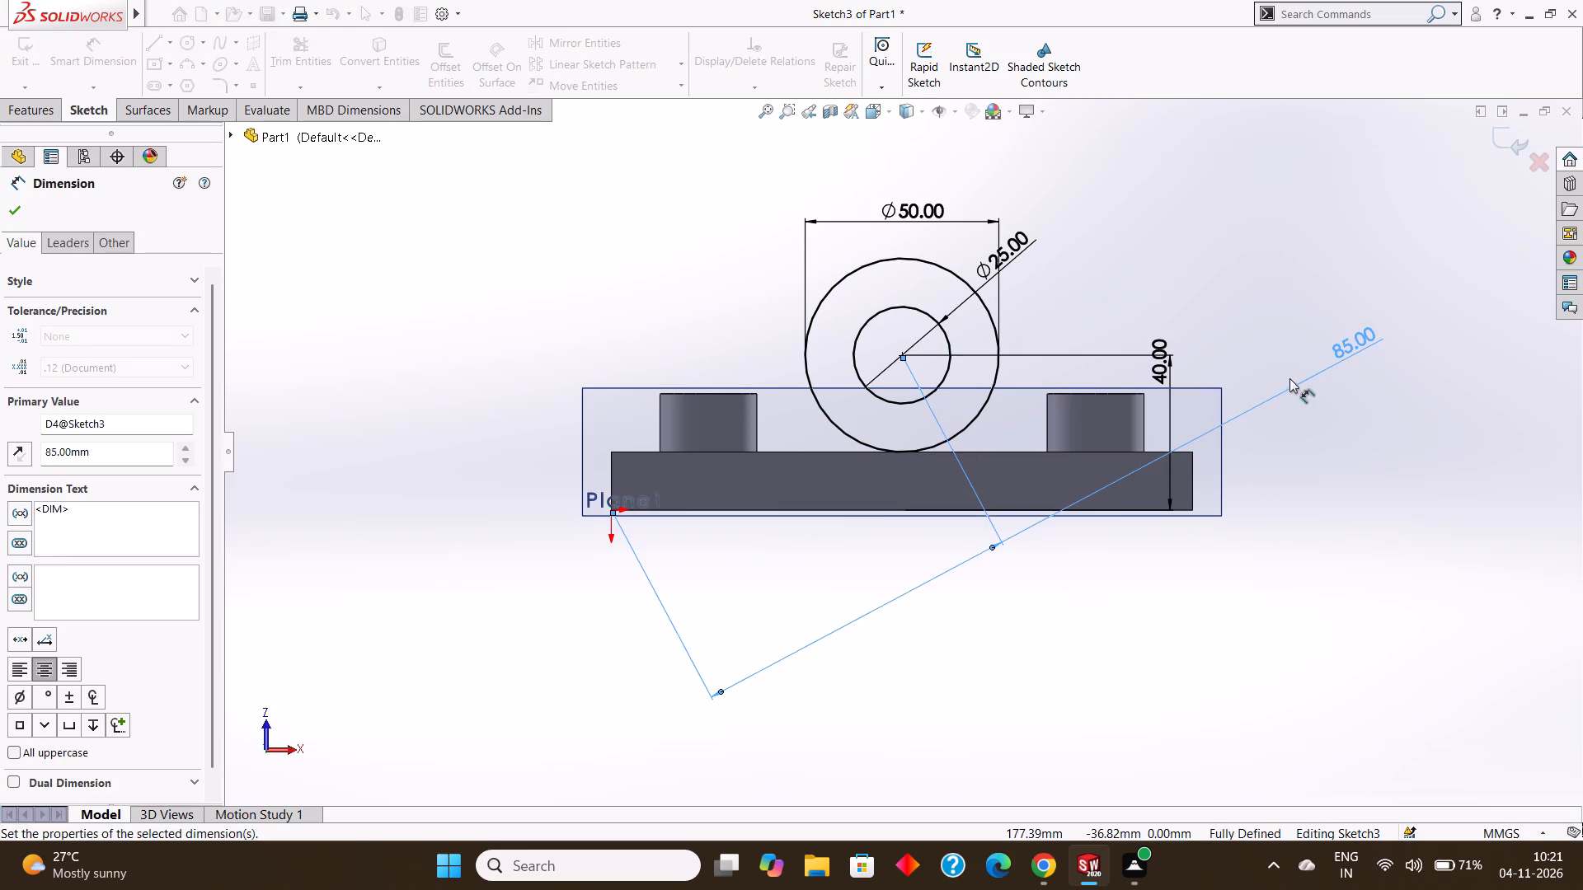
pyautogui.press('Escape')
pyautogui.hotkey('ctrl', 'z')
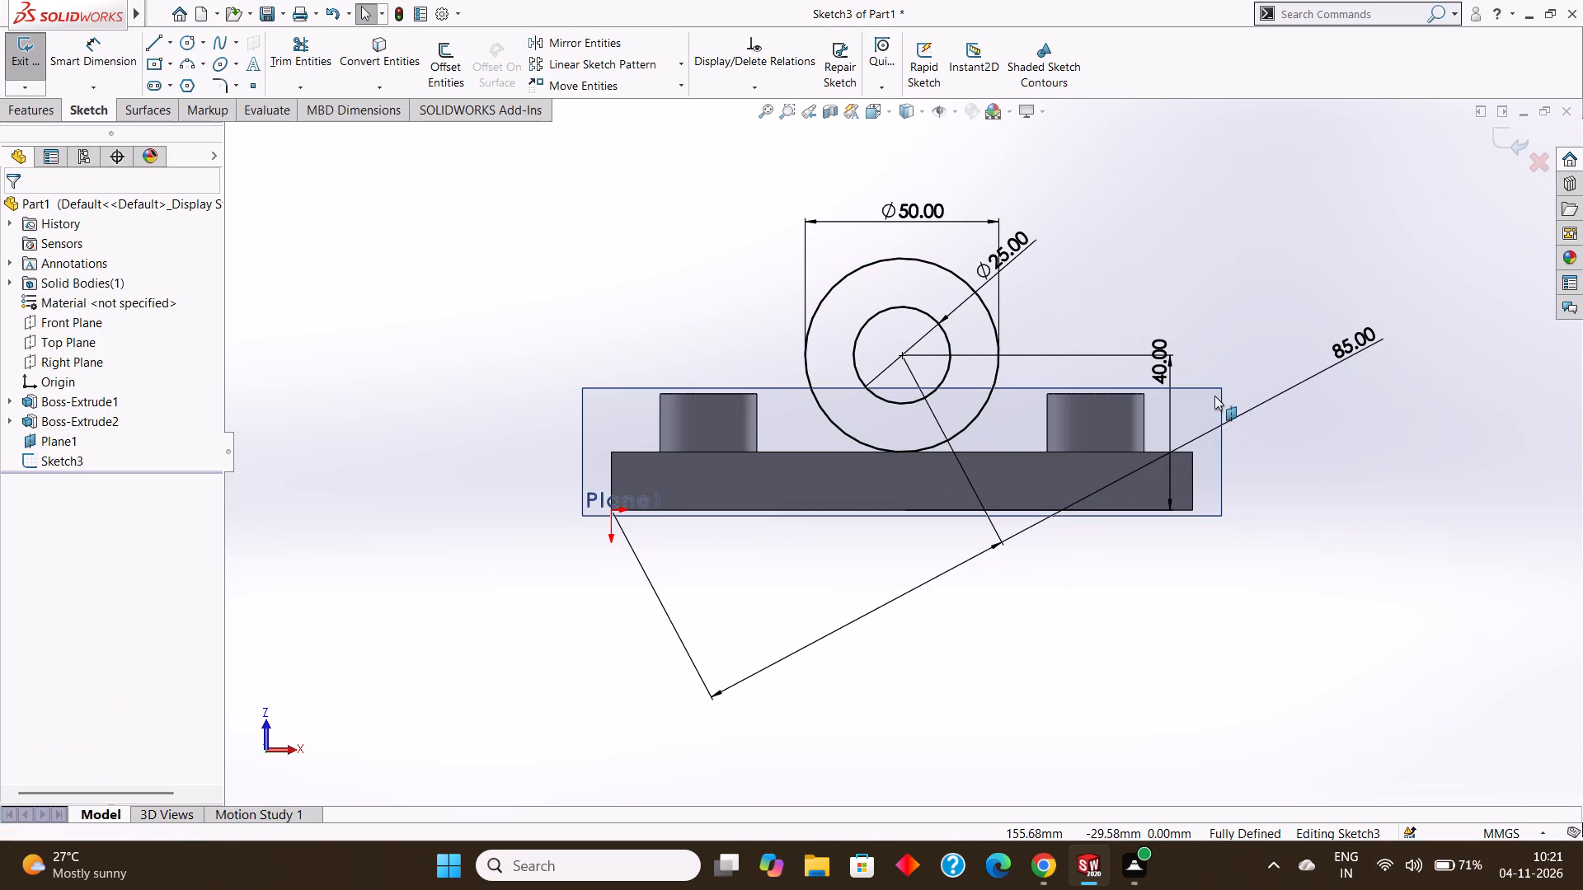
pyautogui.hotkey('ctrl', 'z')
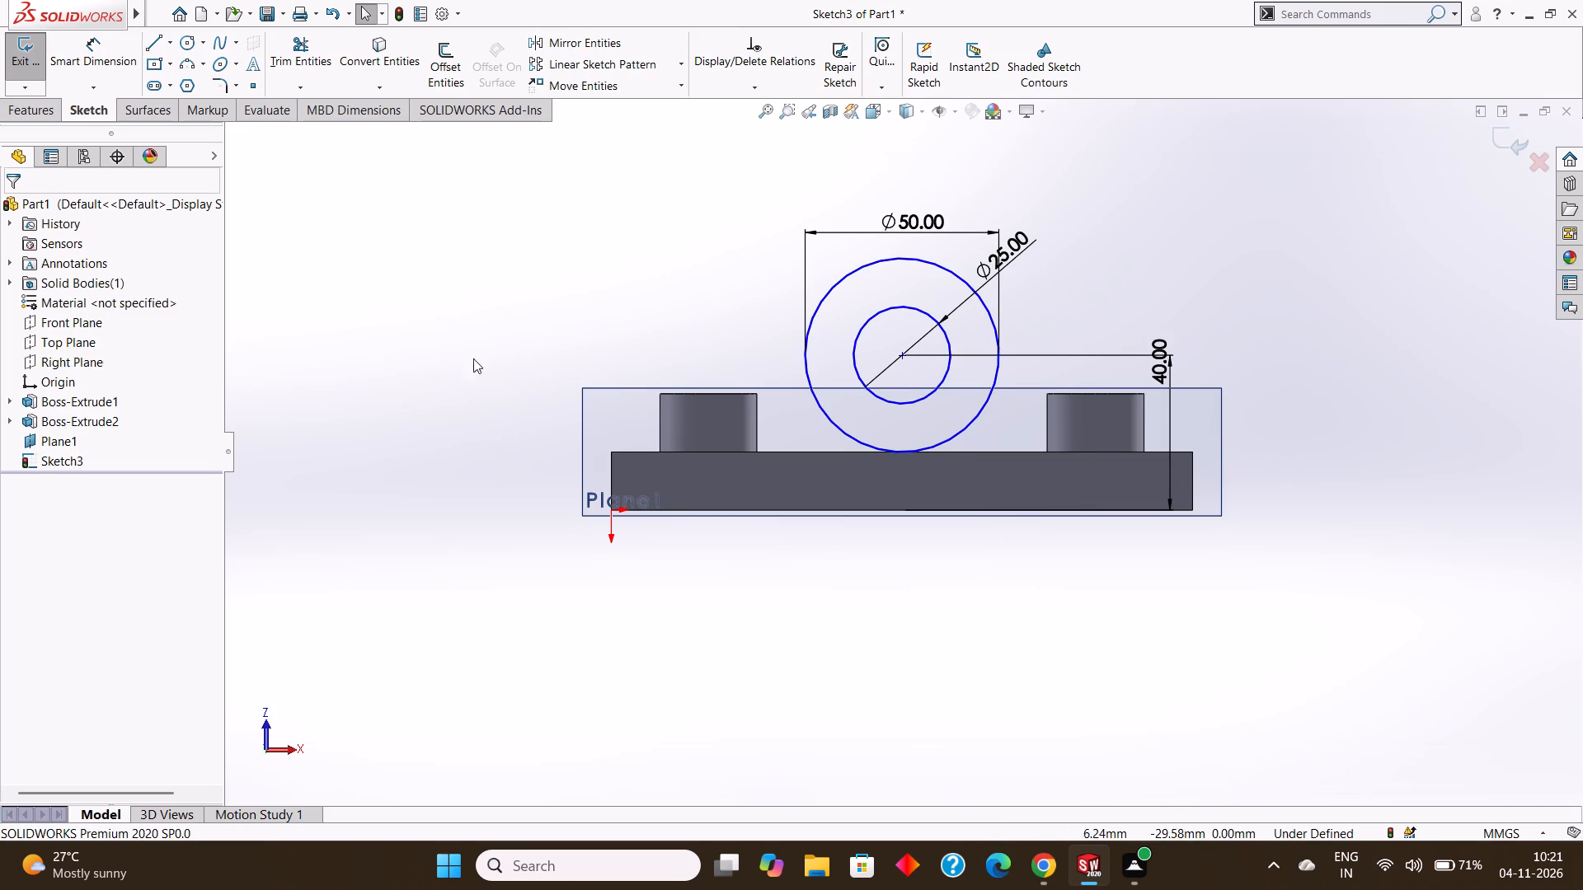
# Dimension the vertical distance from the origin to the circles' centre as 40 mm.
pyautogui.click(102, 53)
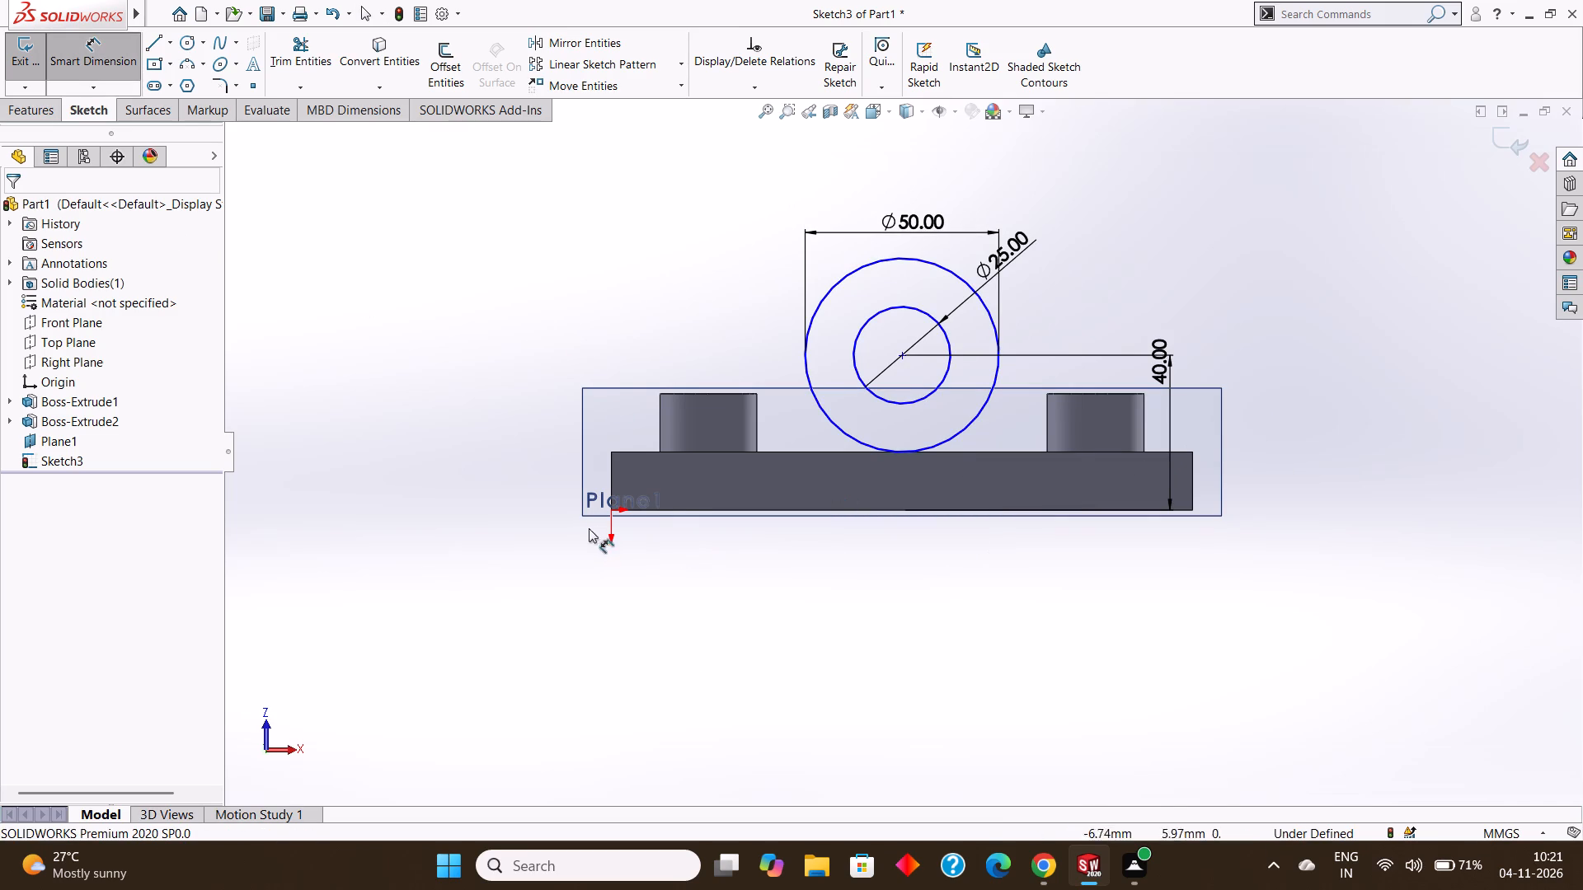
pyautogui.click(609, 512)
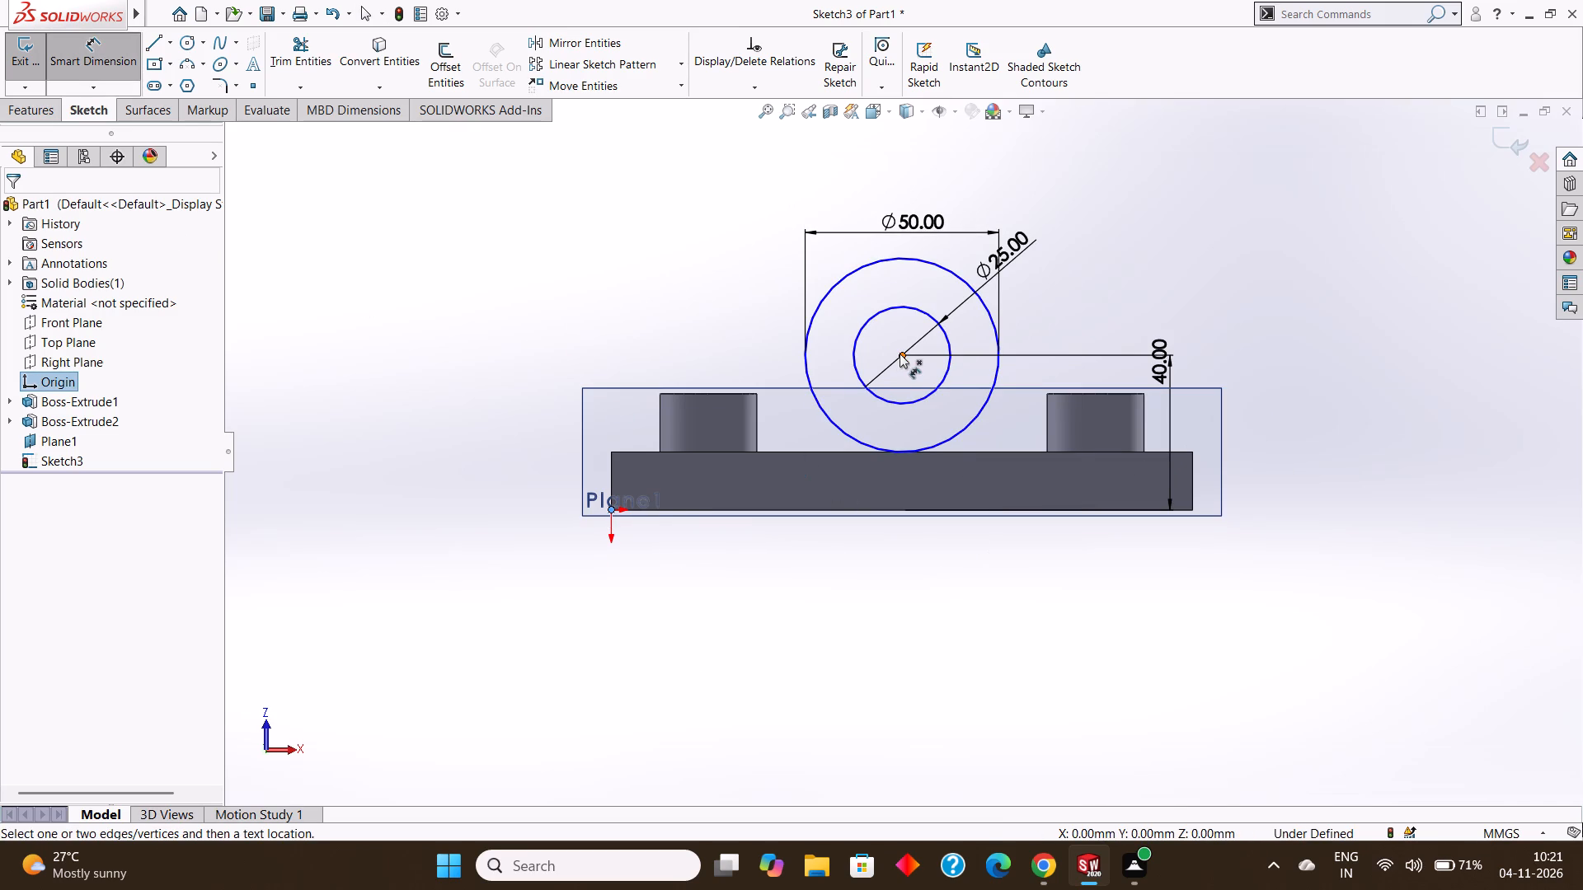
pyautogui.click(900, 356)
pyautogui.click(1412, 378)
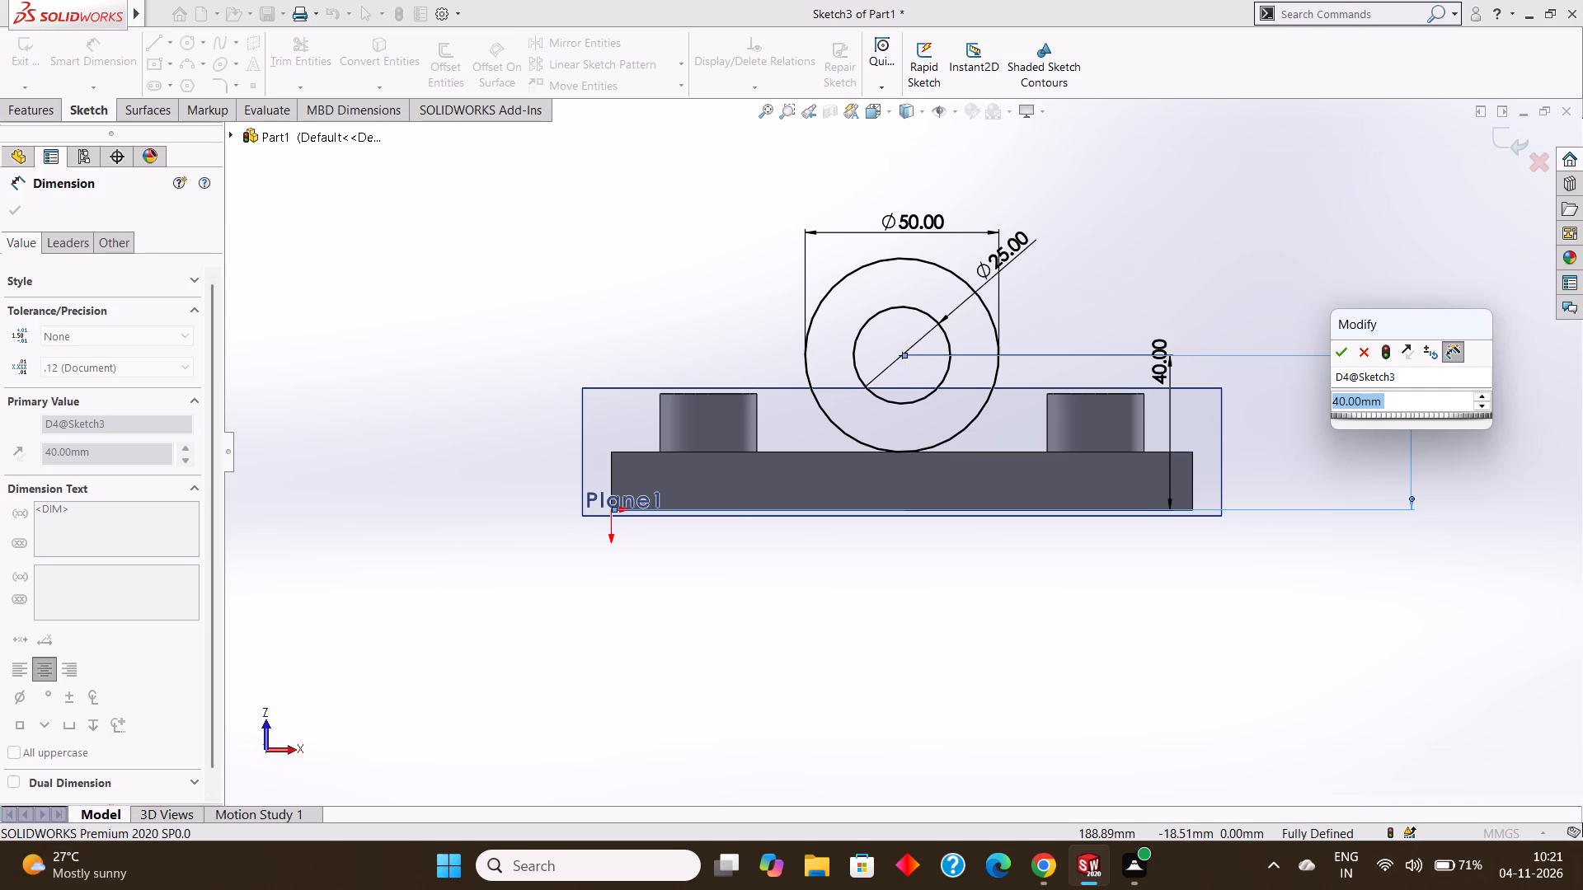
pyautogui.click(1346, 351)
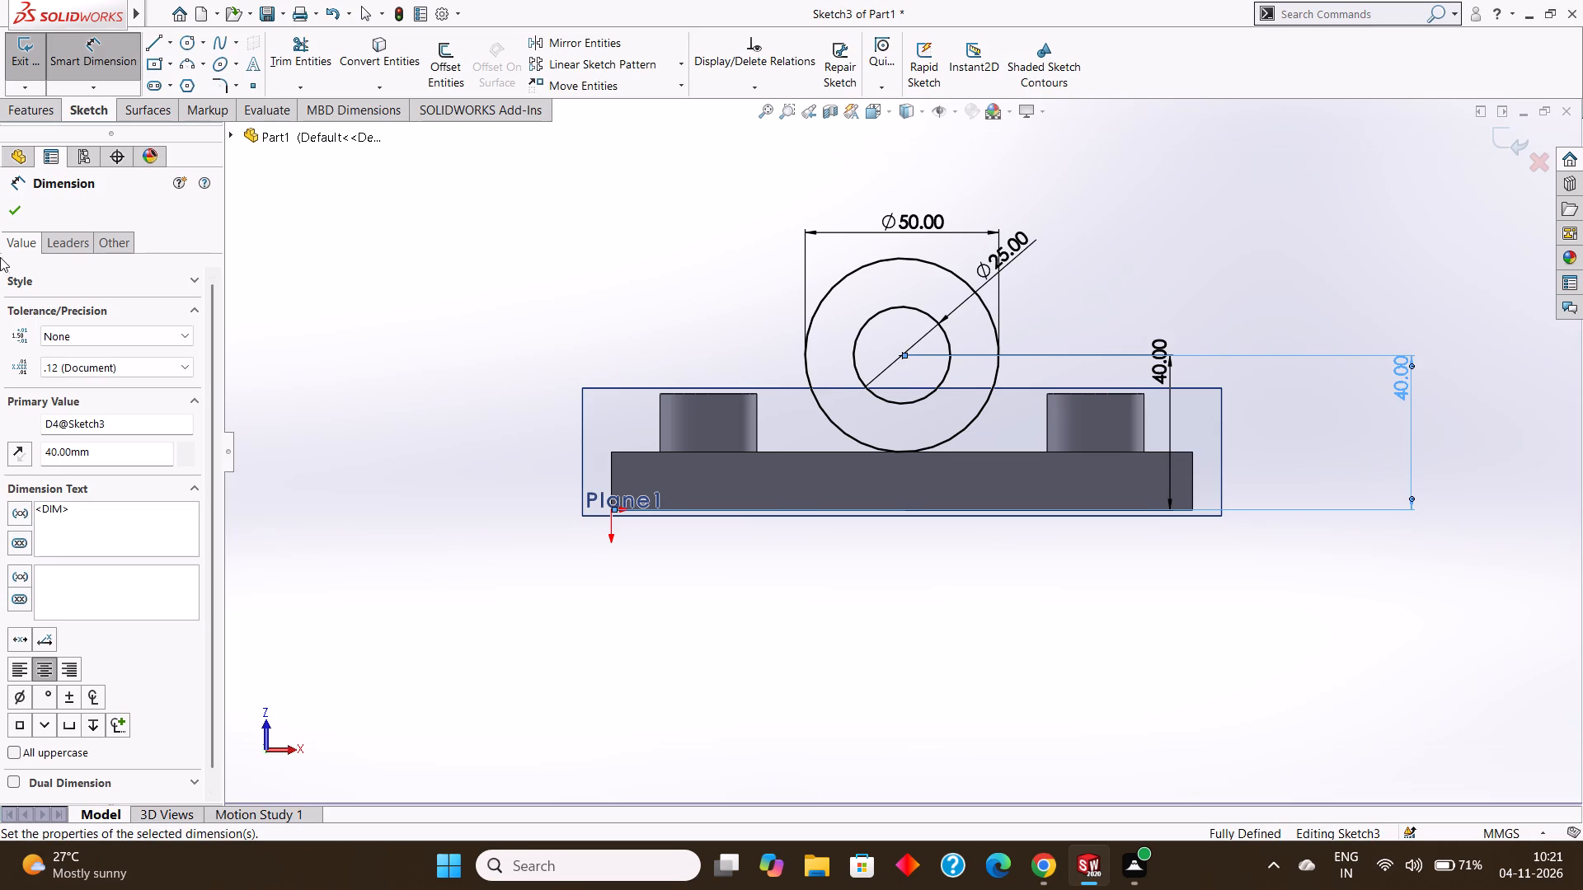
pyautogui.click(5, 210)
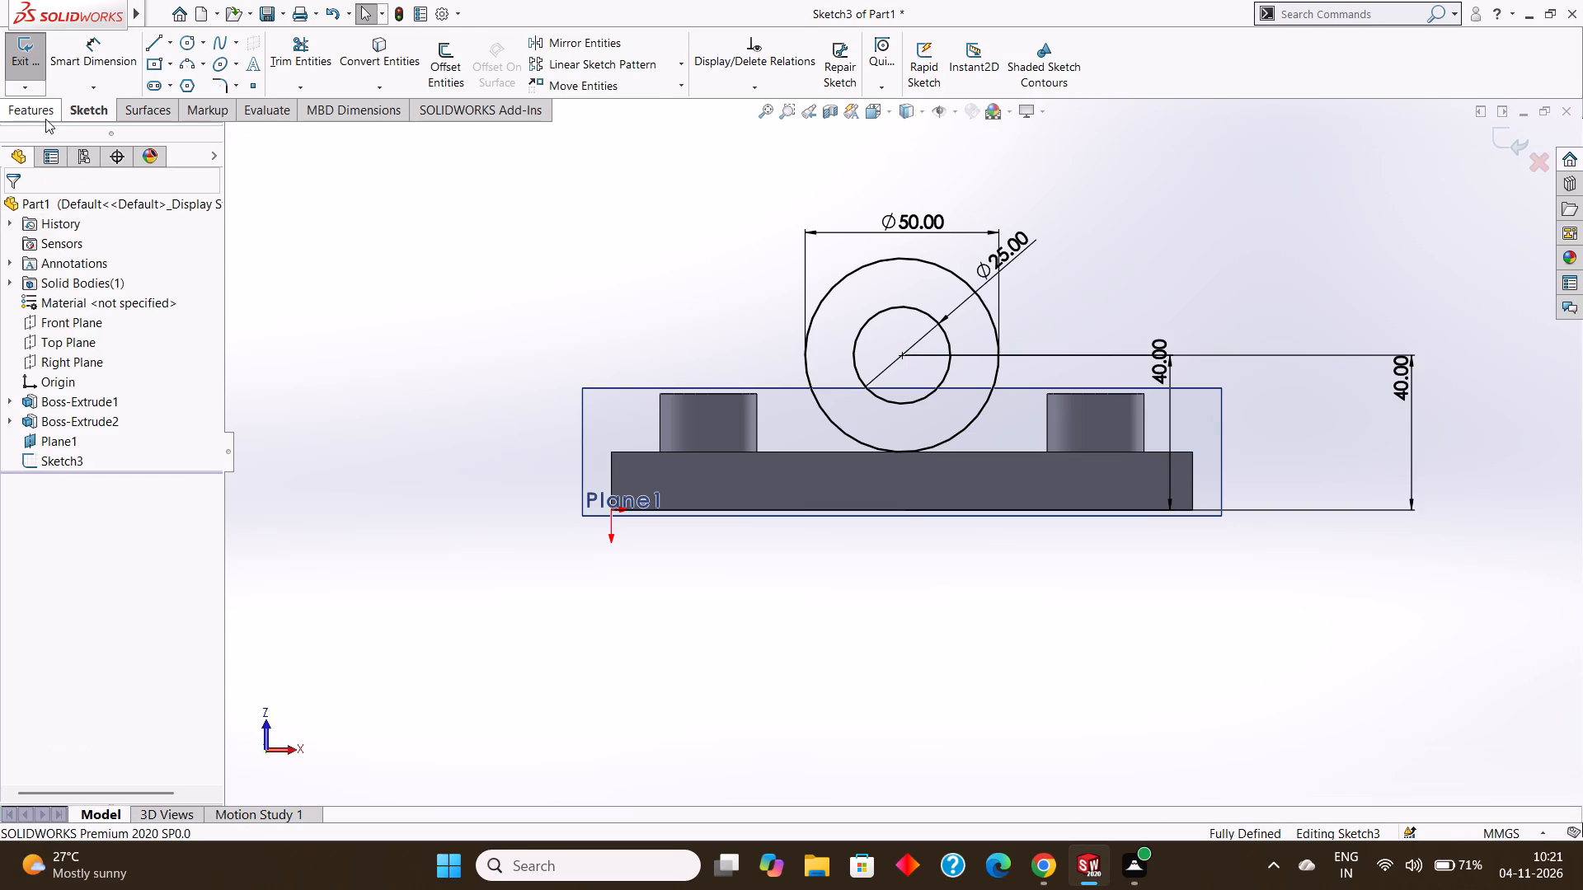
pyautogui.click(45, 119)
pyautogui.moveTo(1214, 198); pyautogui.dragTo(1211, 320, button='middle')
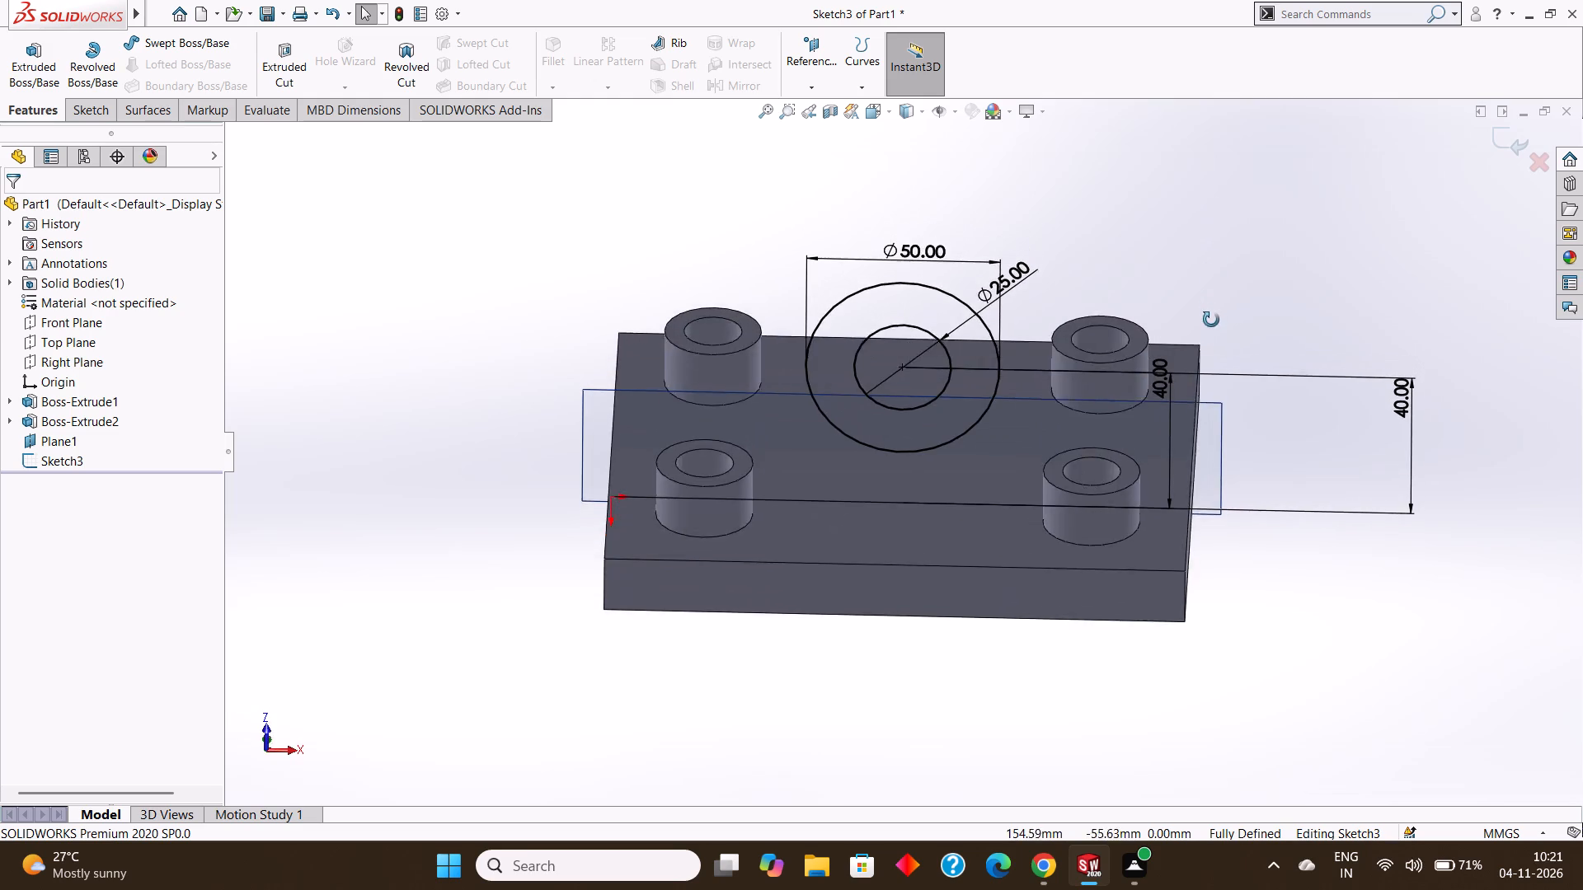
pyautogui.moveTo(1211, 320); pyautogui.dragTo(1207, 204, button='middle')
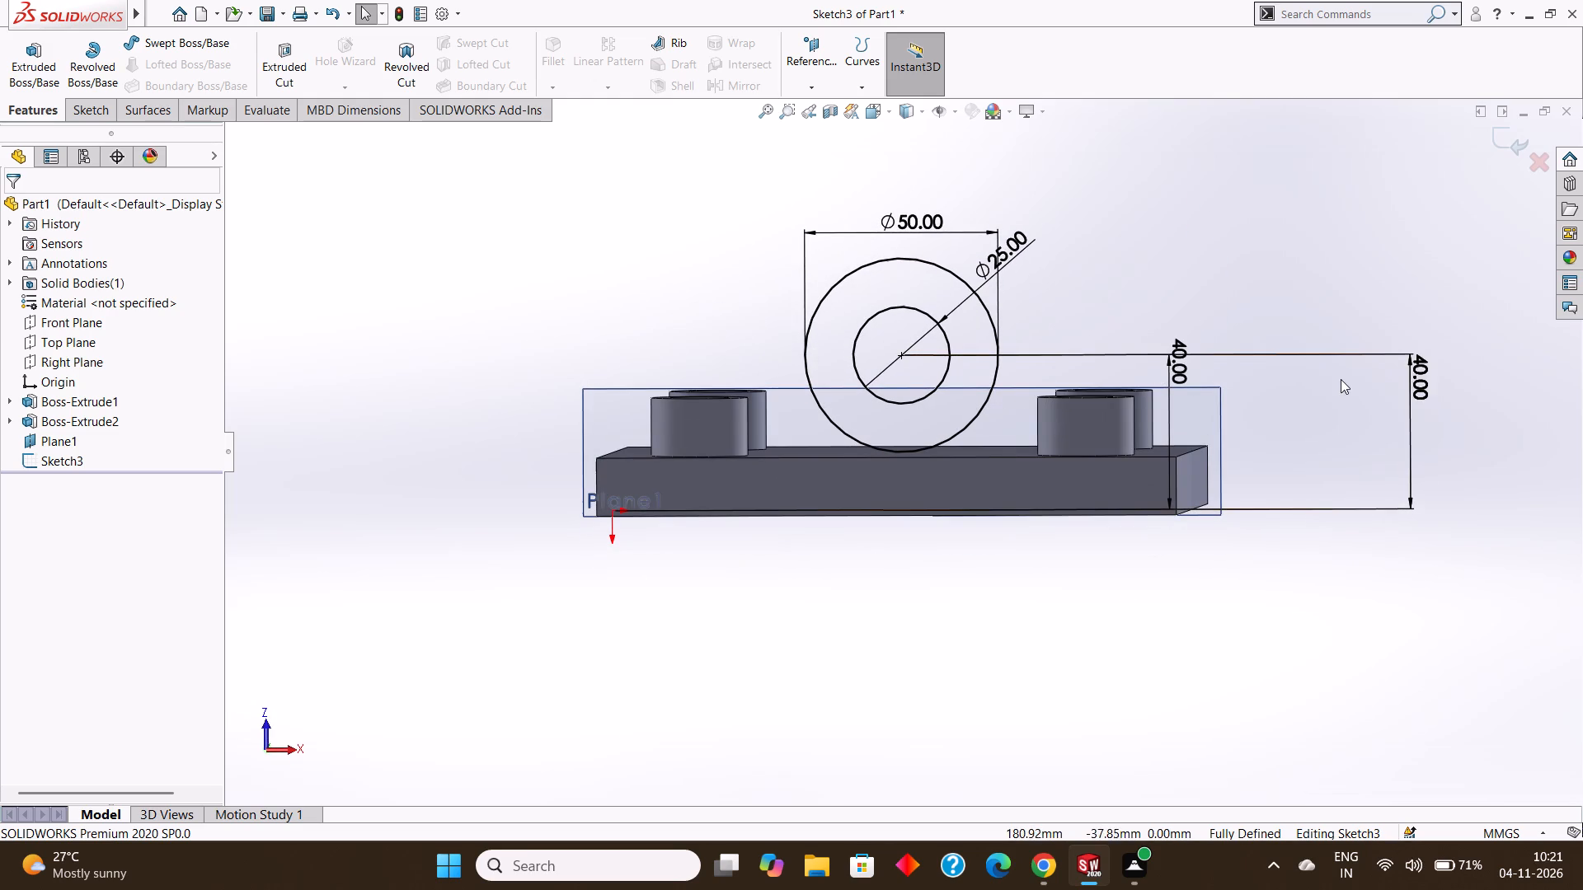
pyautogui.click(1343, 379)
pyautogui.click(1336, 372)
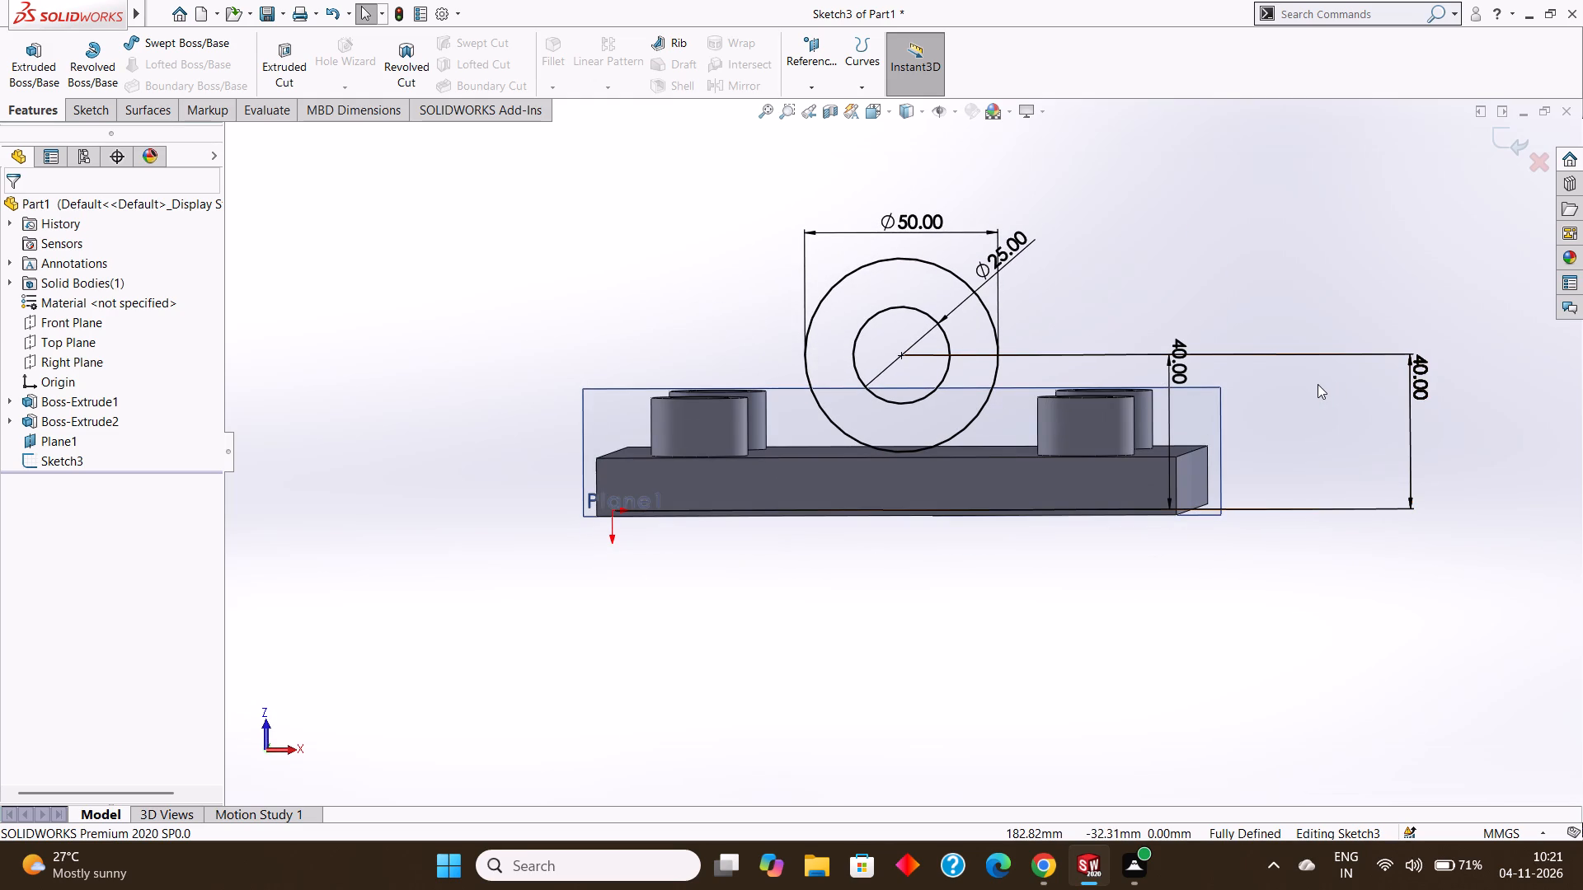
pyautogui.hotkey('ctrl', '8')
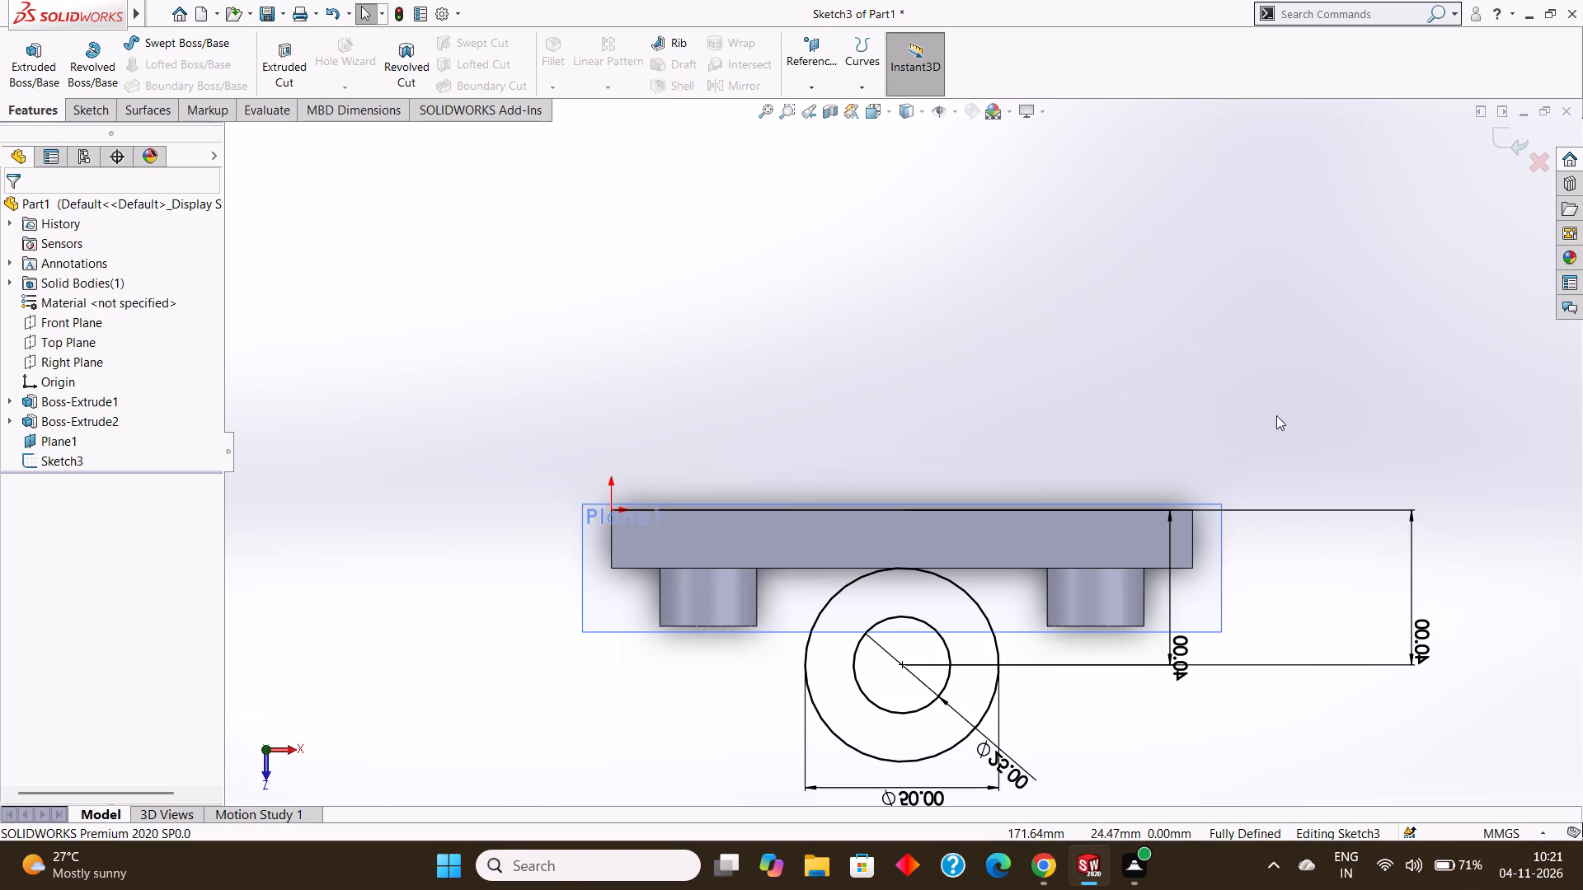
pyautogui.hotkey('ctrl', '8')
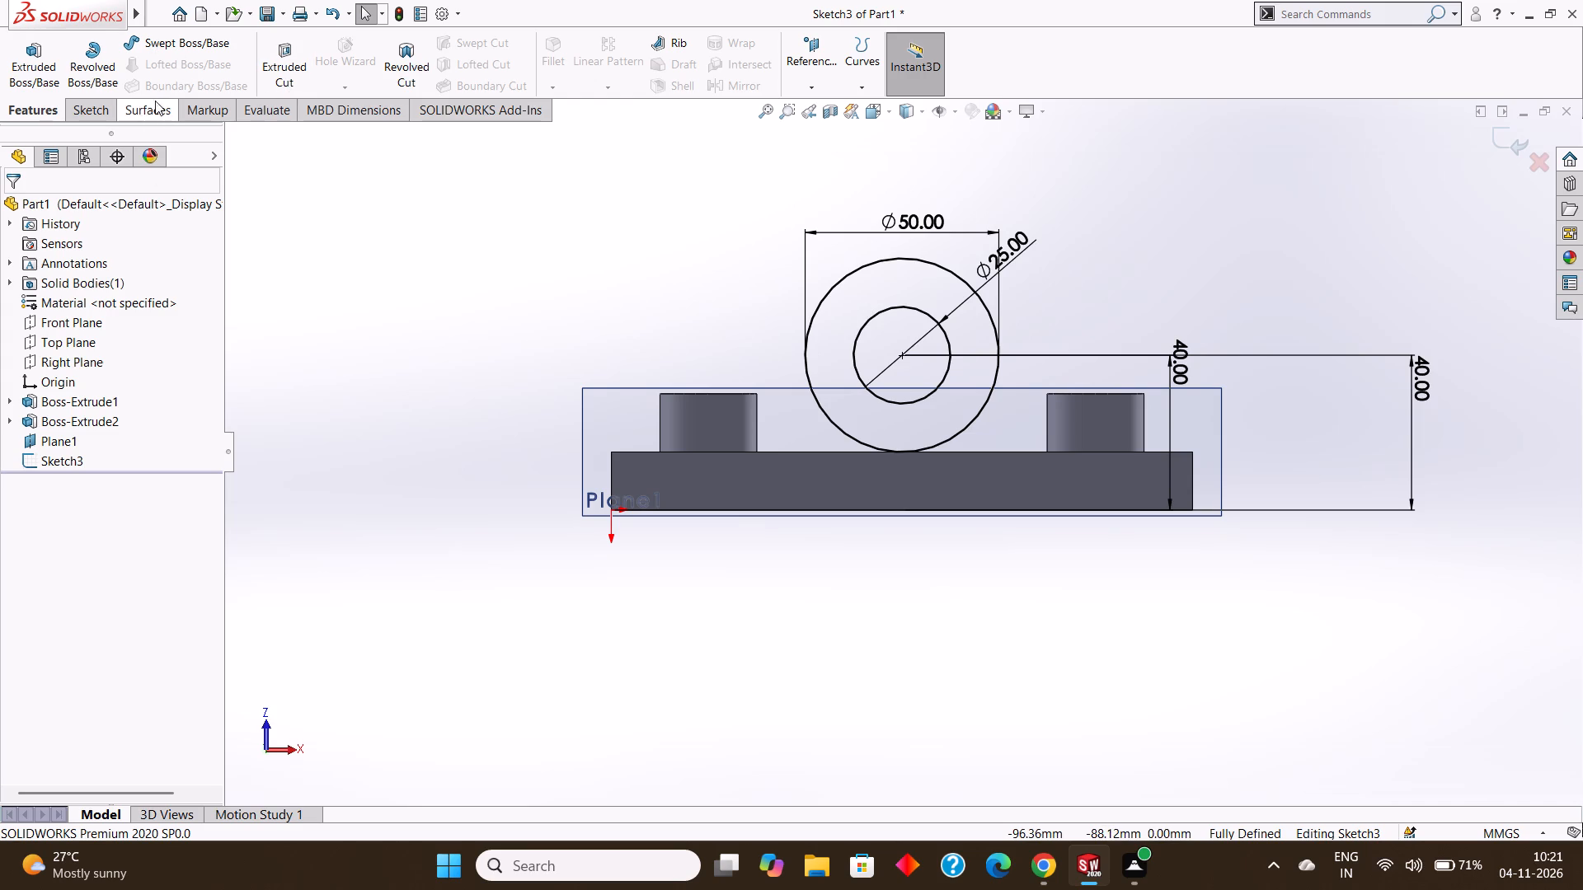
# Draw vertical lines down from the outer circle's two side quadrant points, one 25 mm to the plate's top edge, the other about 29 mm.
pyautogui.click(95, 109)
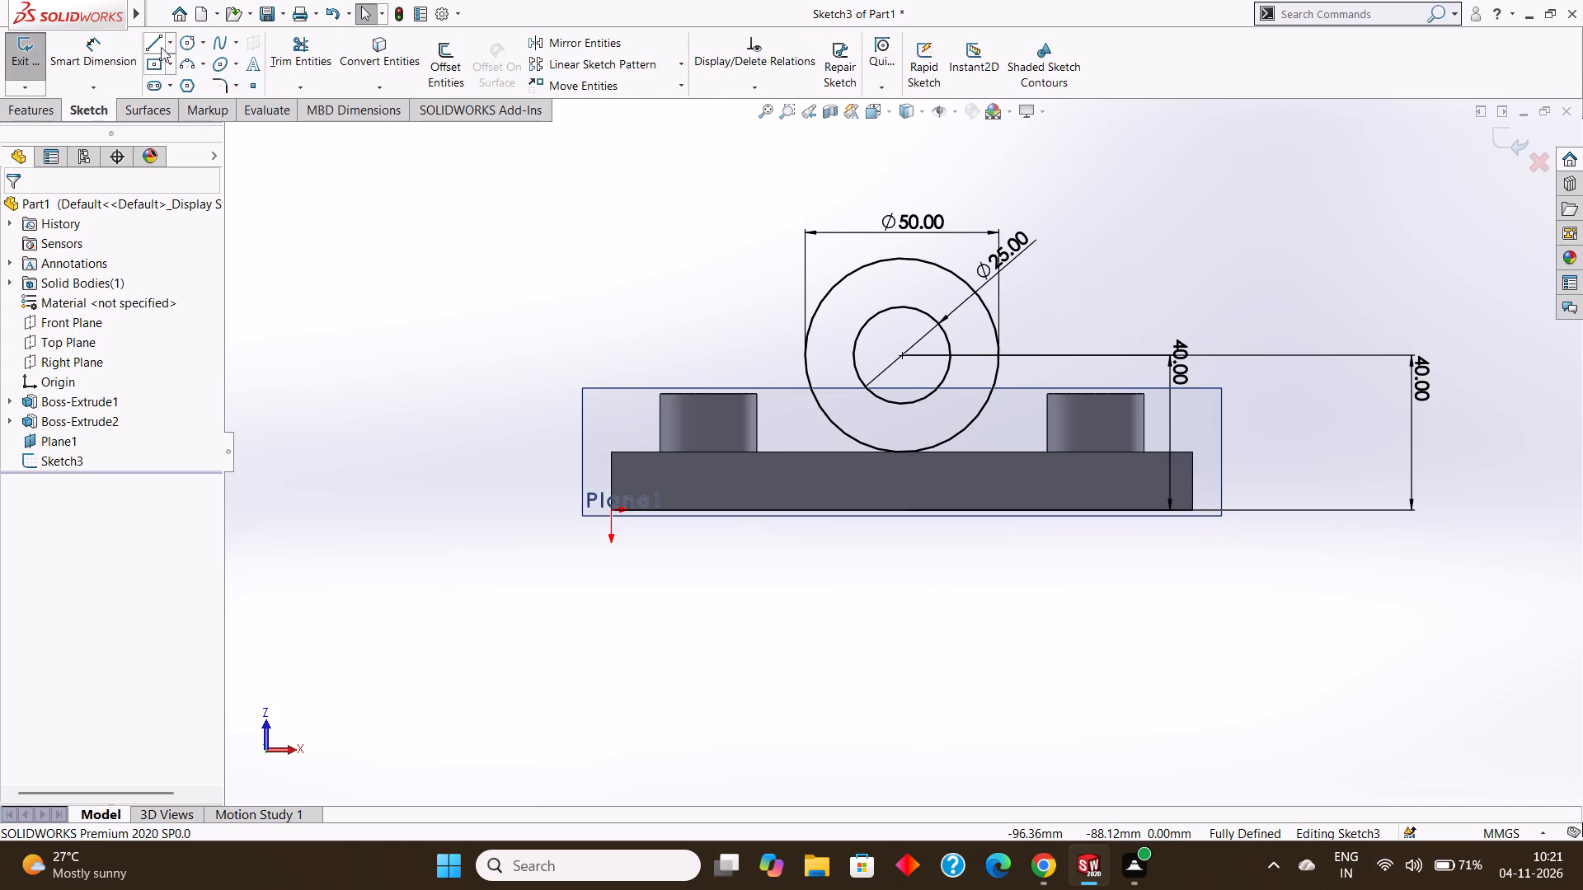
pyautogui.click(158, 36)
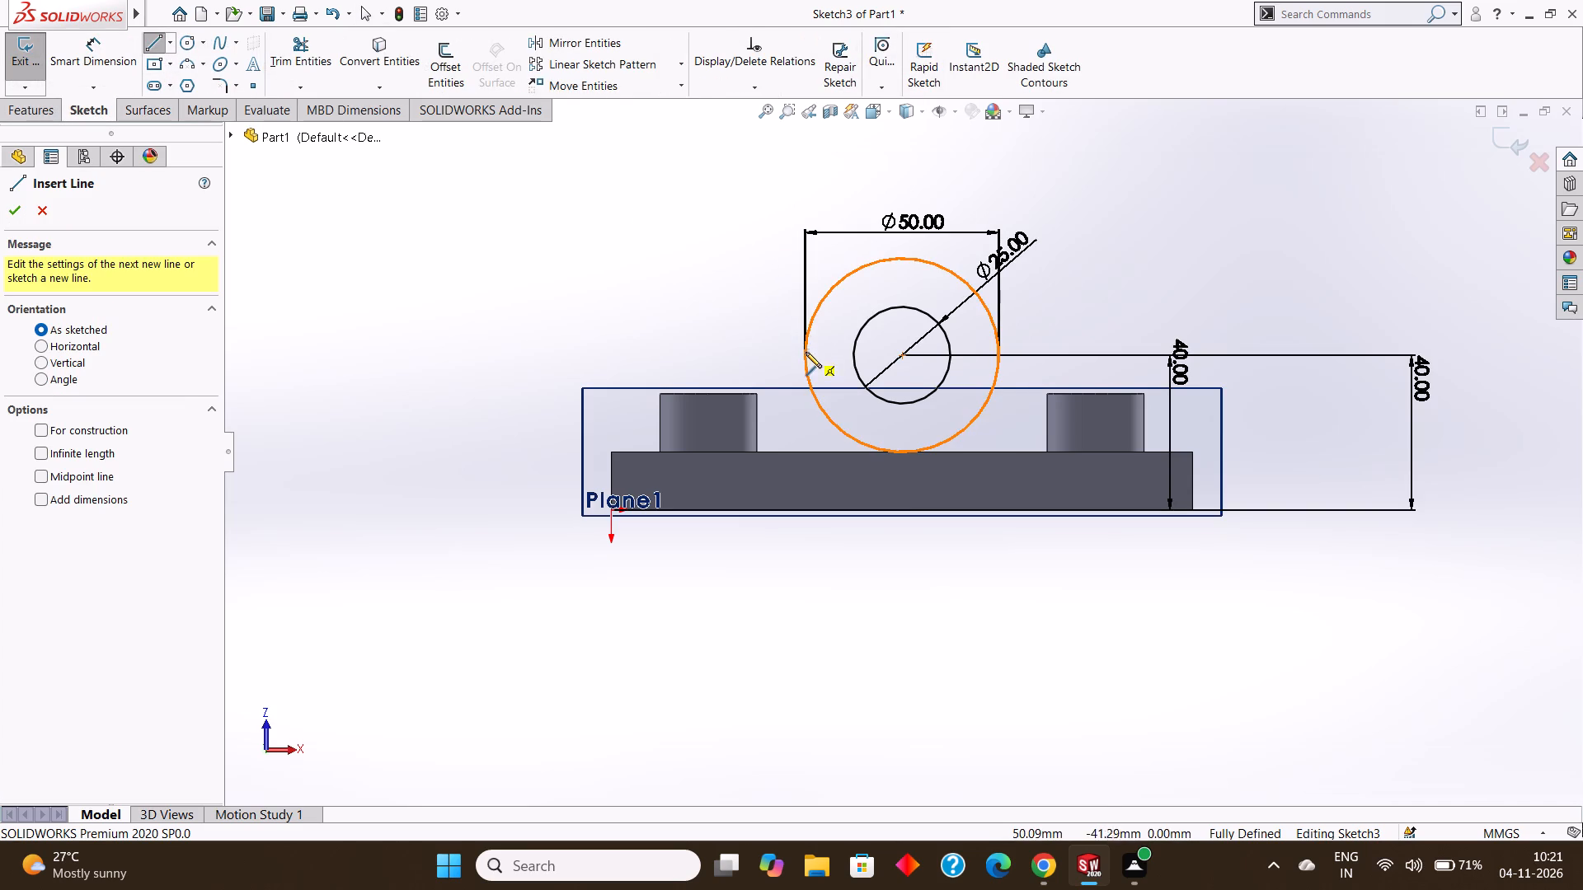
pyautogui.click(806, 356)
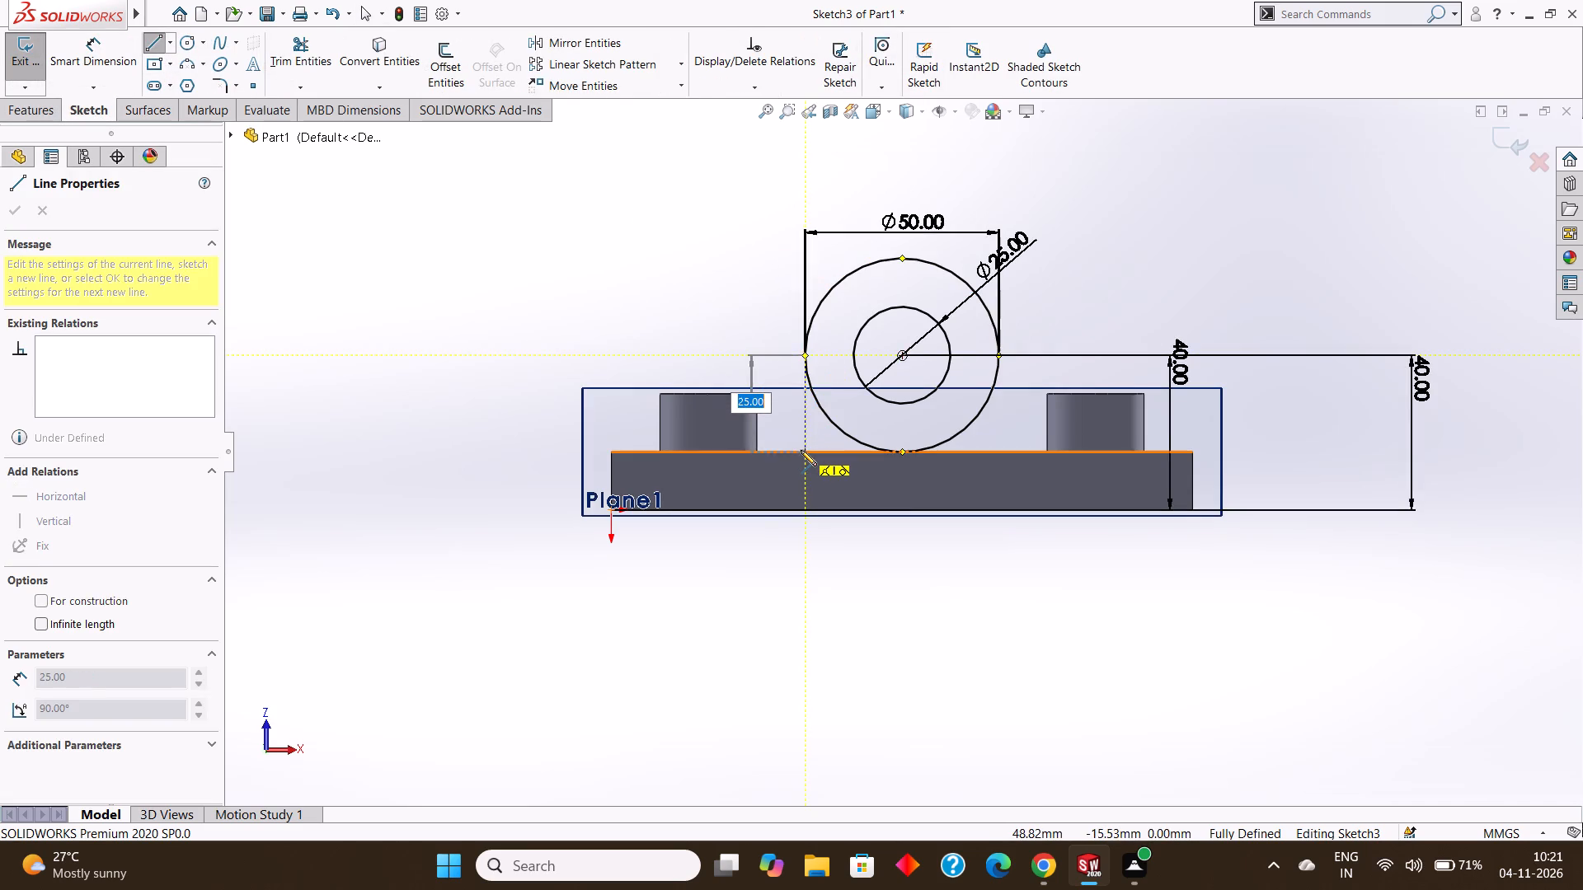
pyautogui.click(801, 451)
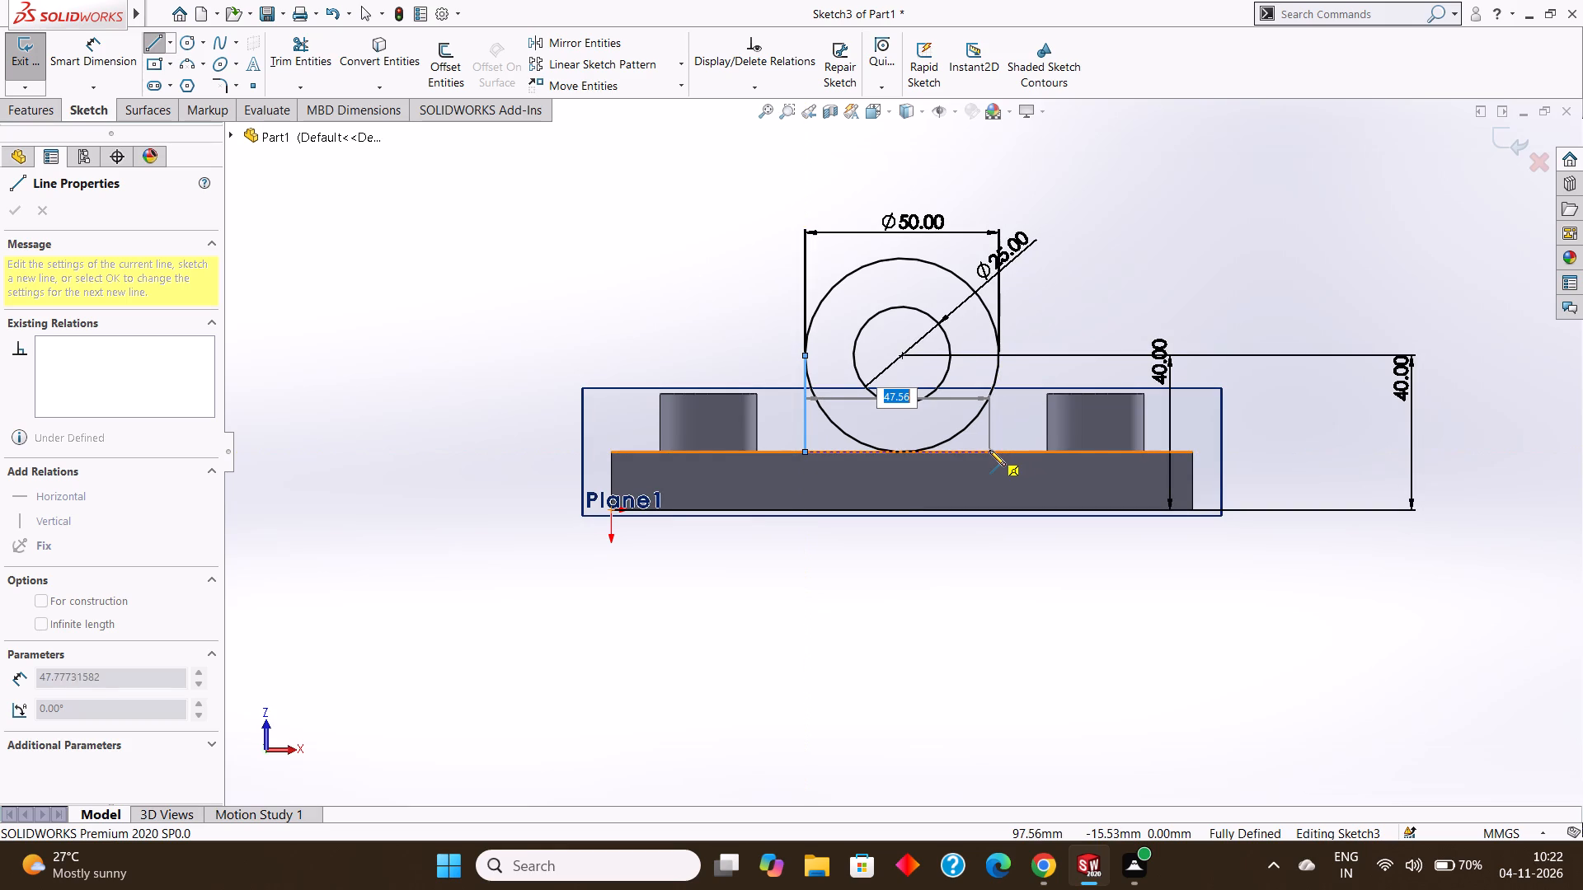
pyautogui.press('Escape')
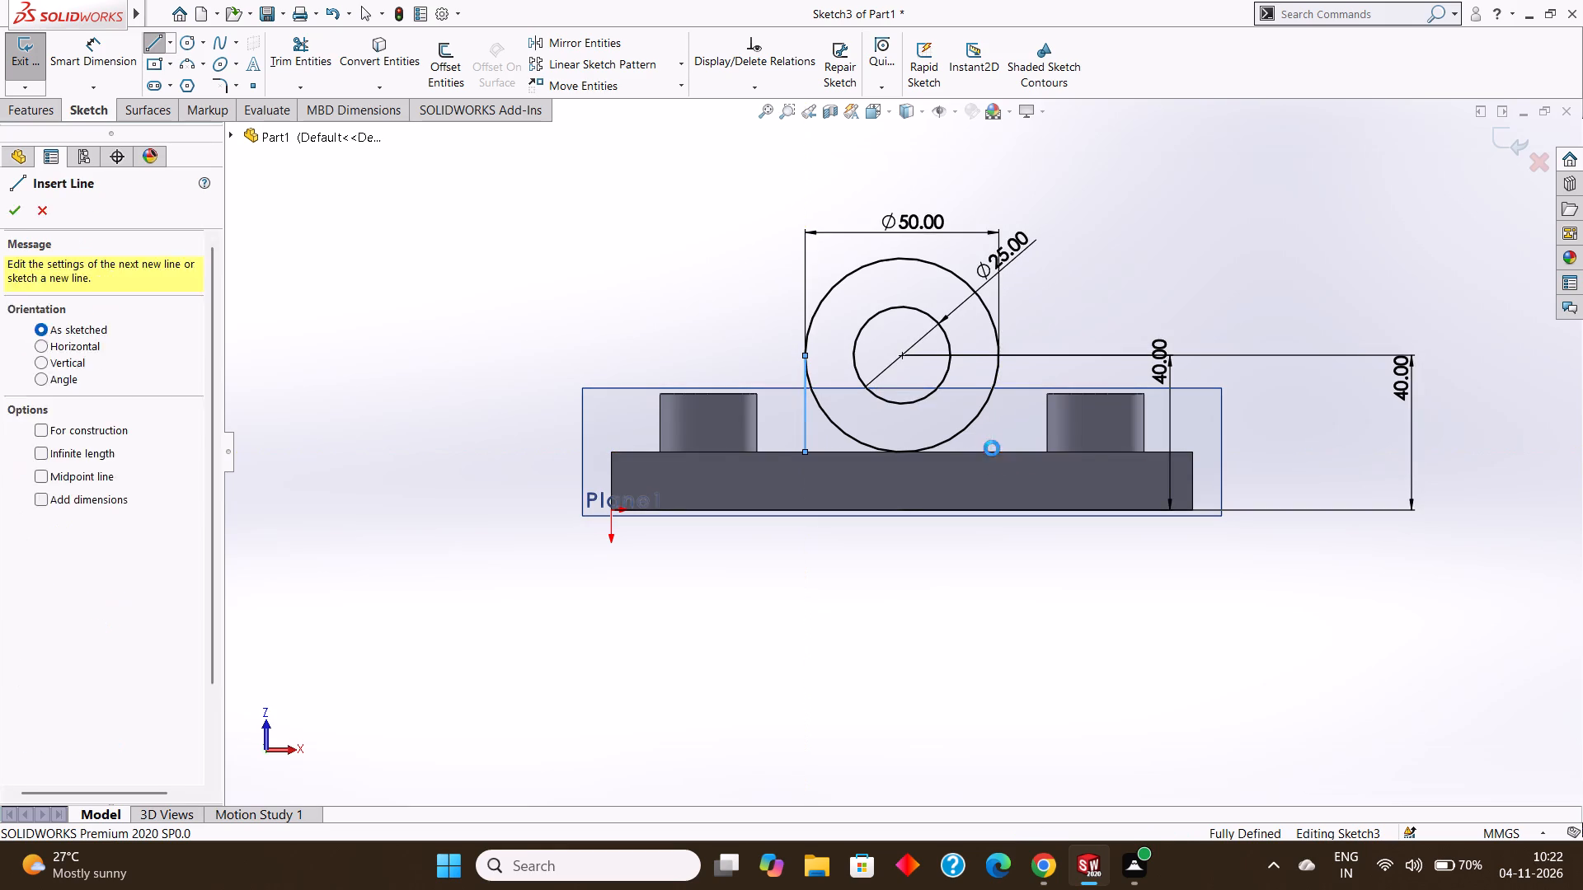
pyautogui.click(152, 42)
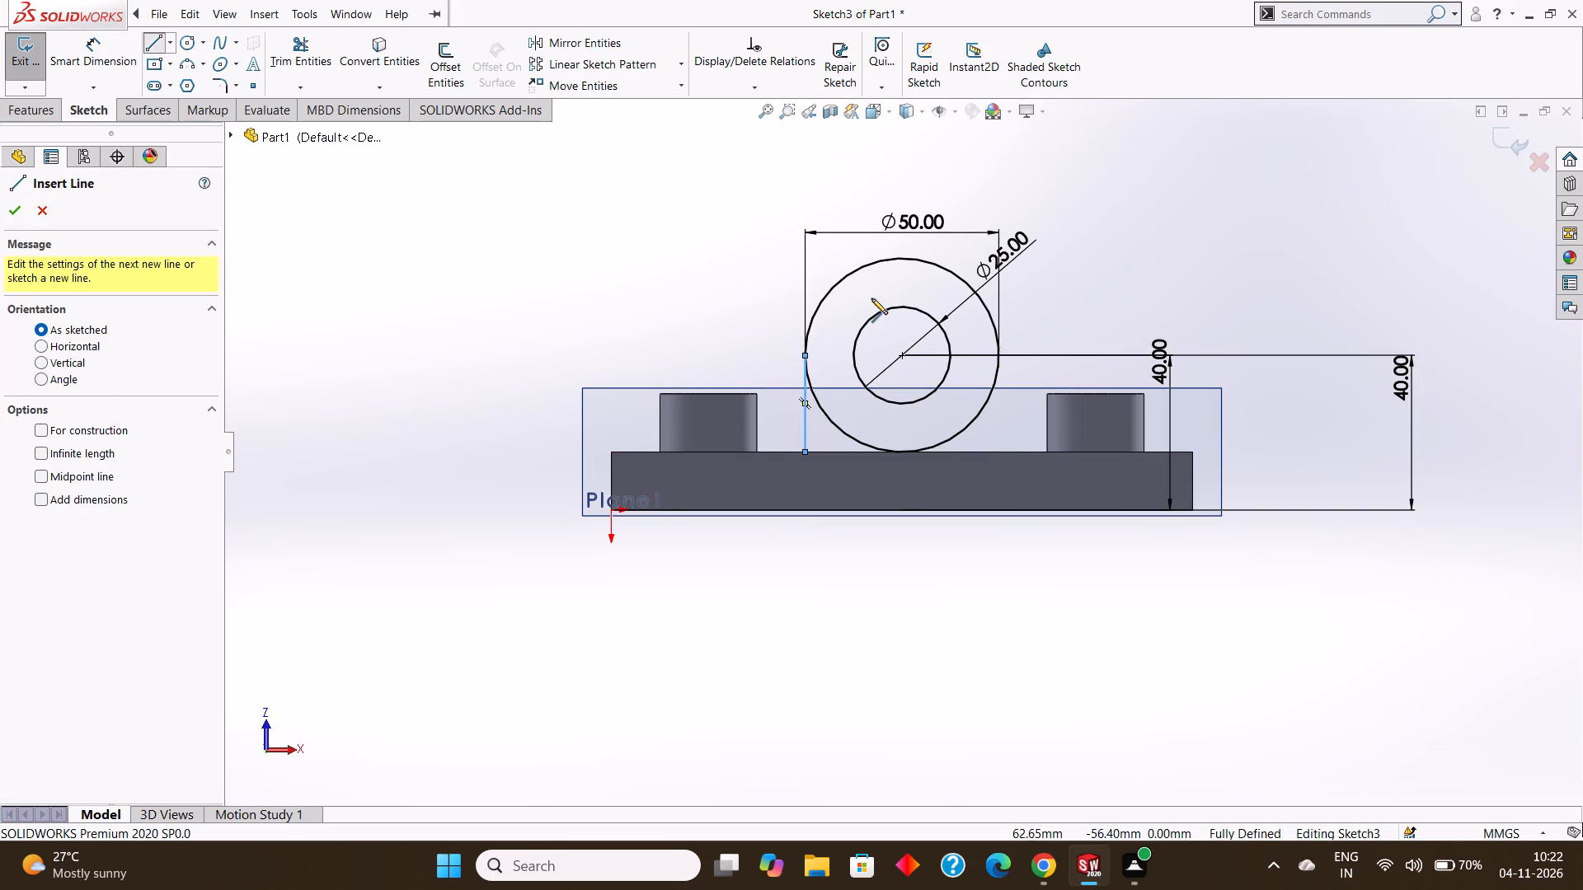
pyautogui.click(999, 353)
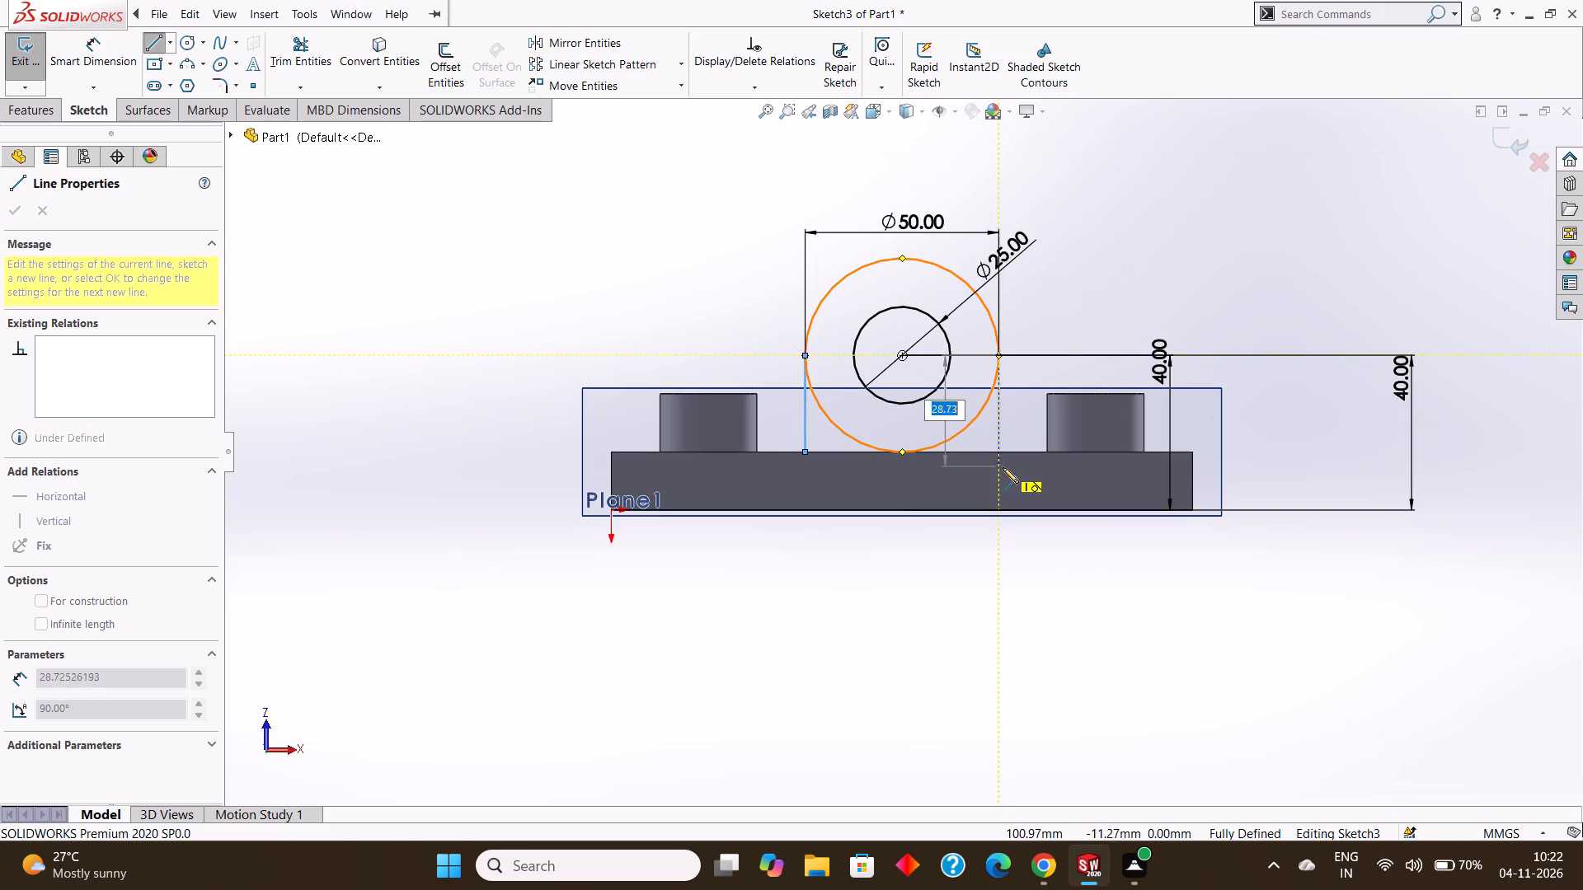
pyautogui.click(1002, 469)
pyautogui.press('Escape')
pyautogui.press('Escape')
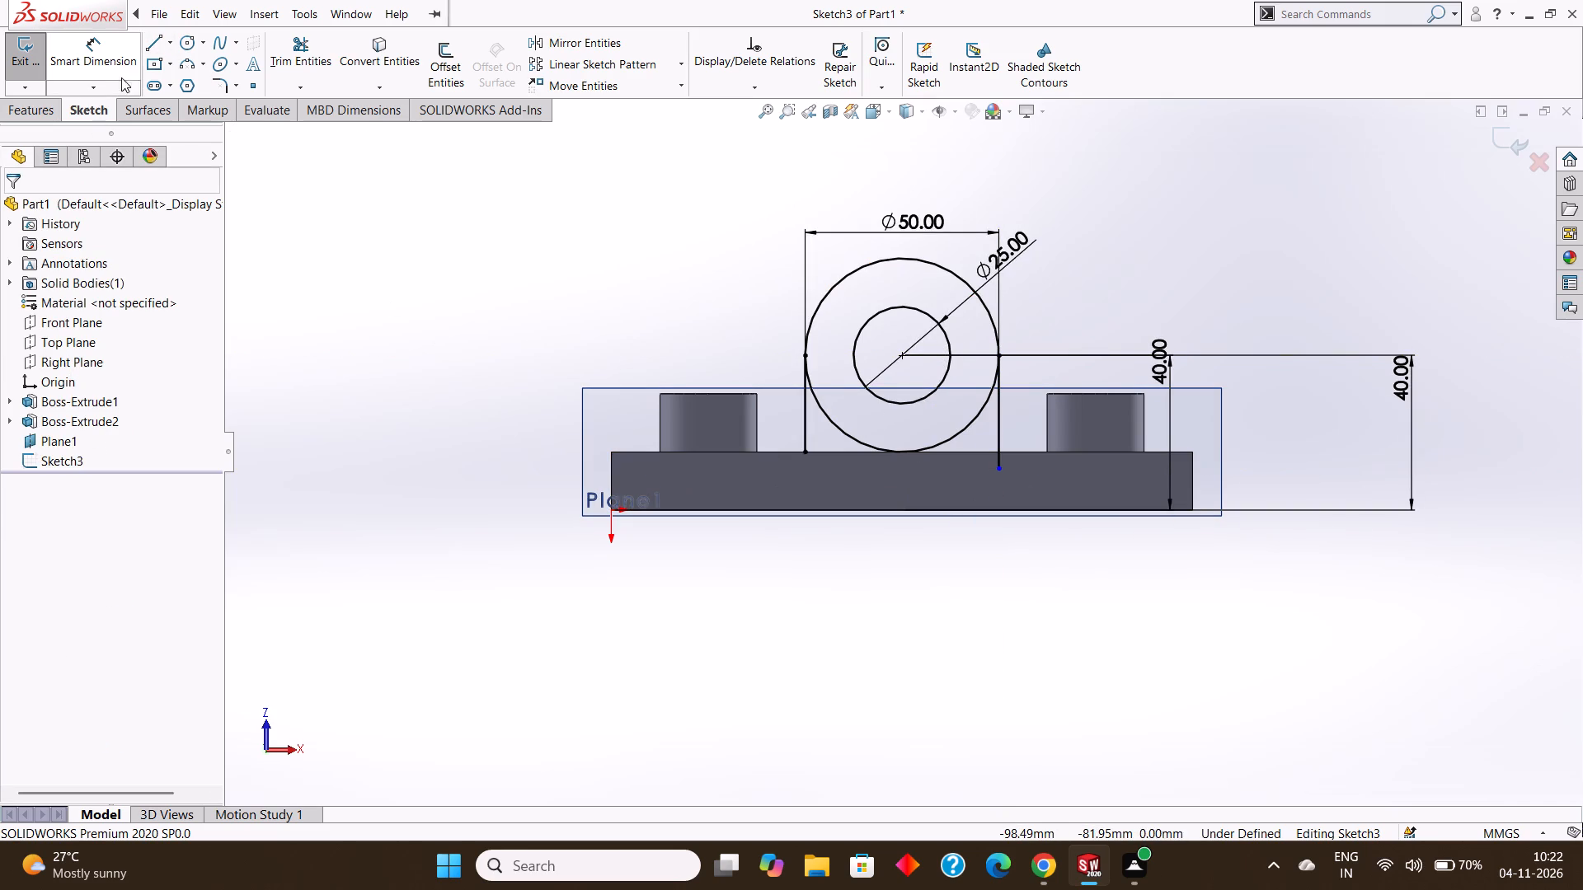
# Draw a line along the base plate's top edge from one corner to the other.
pyautogui.click(153, 39)
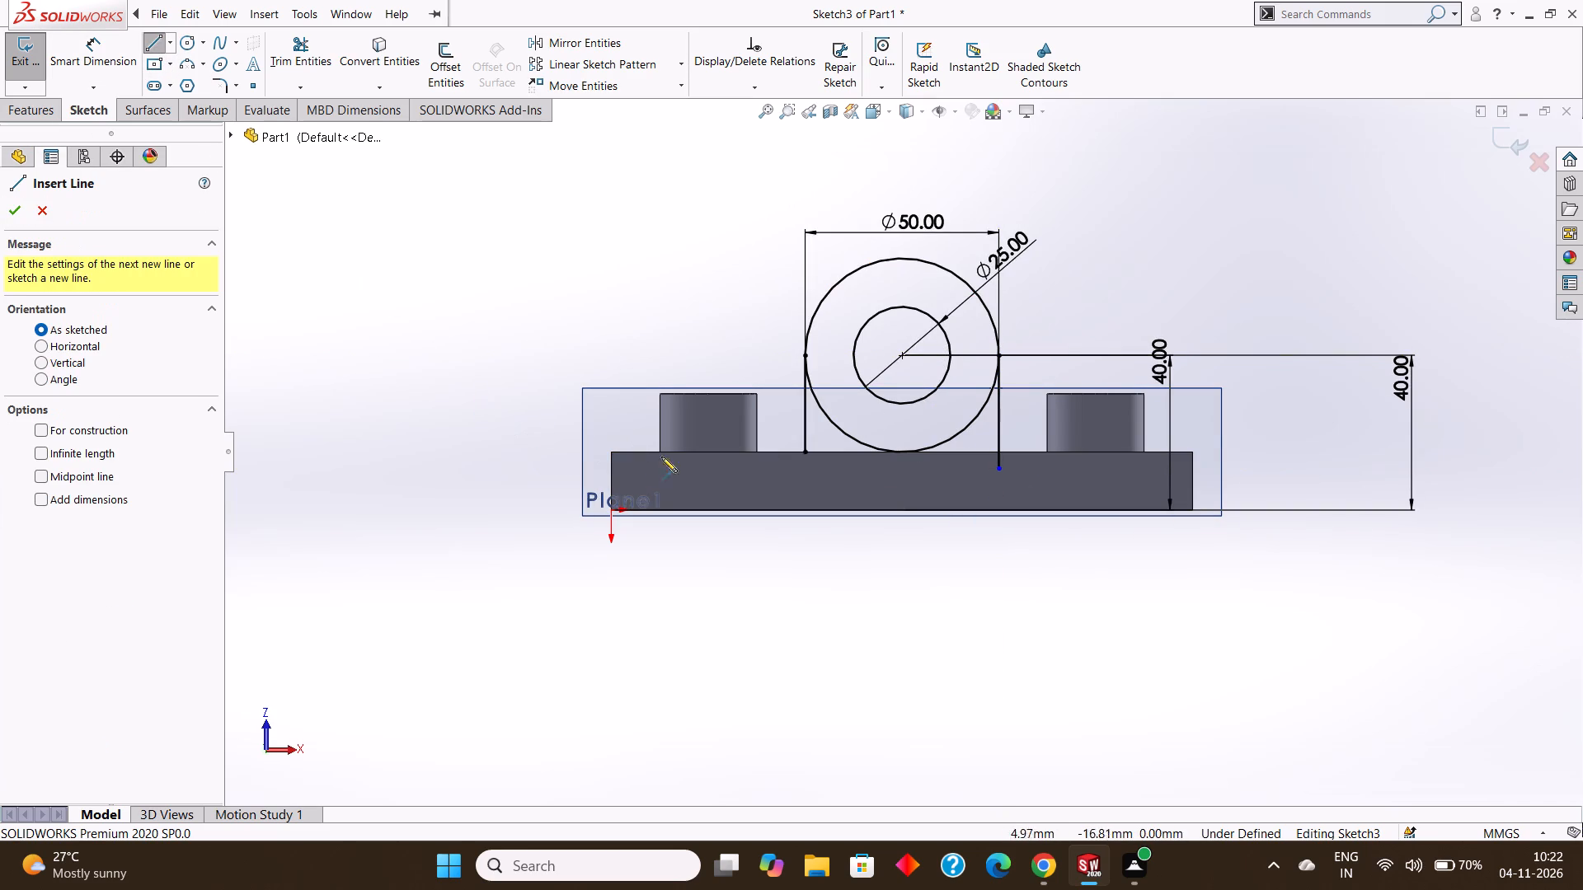
pyautogui.click(609, 449)
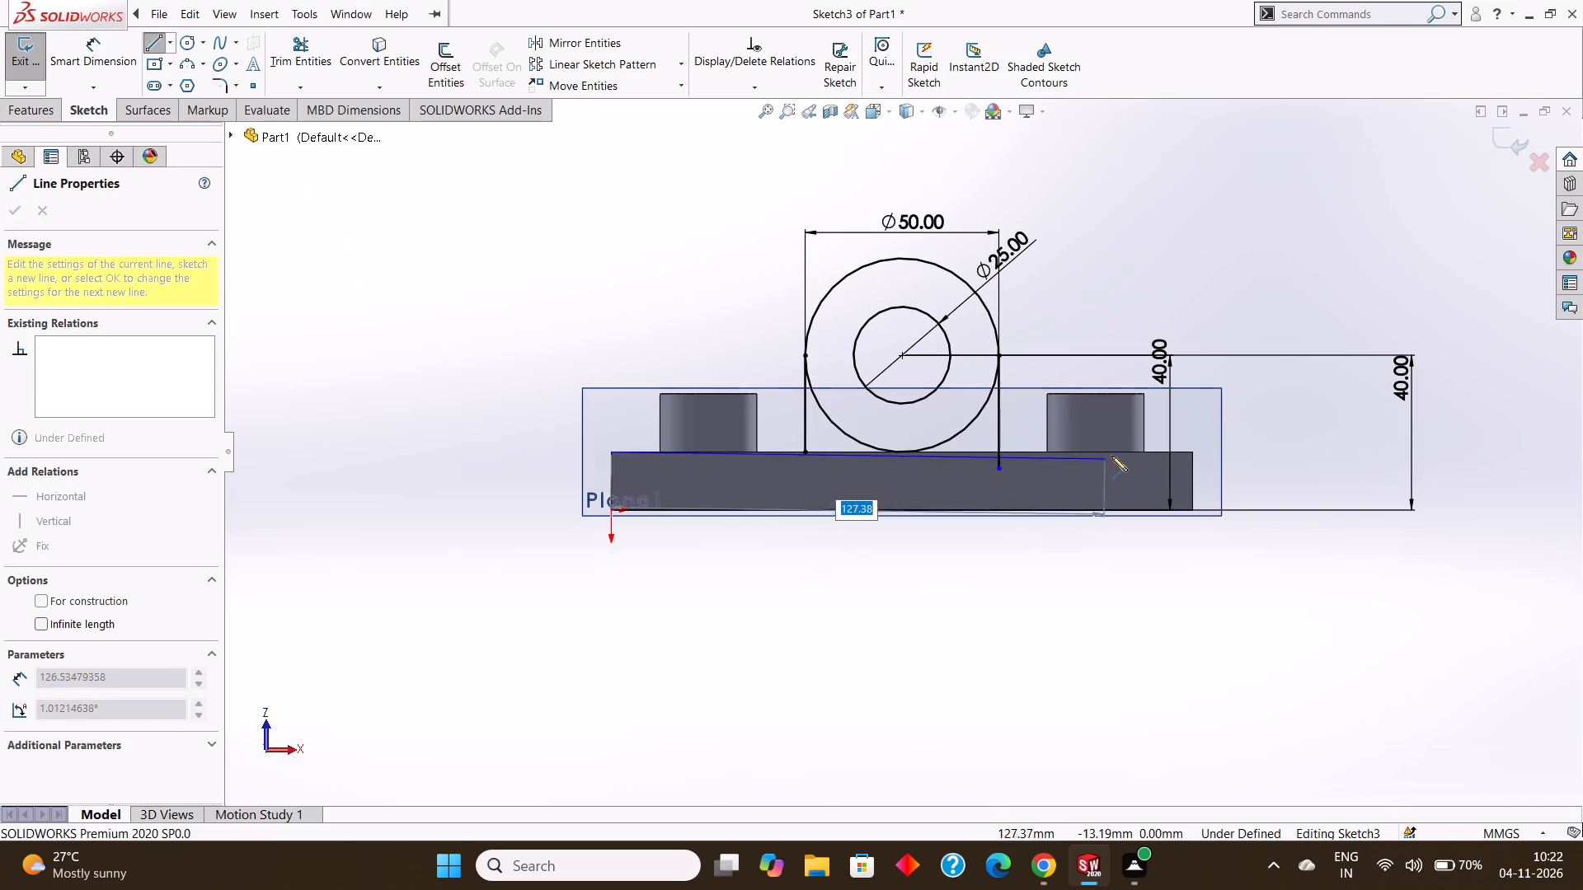
pyautogui.click(1191, 452)
pyautogui.press('Escape')
pyautogui.press('Escape')
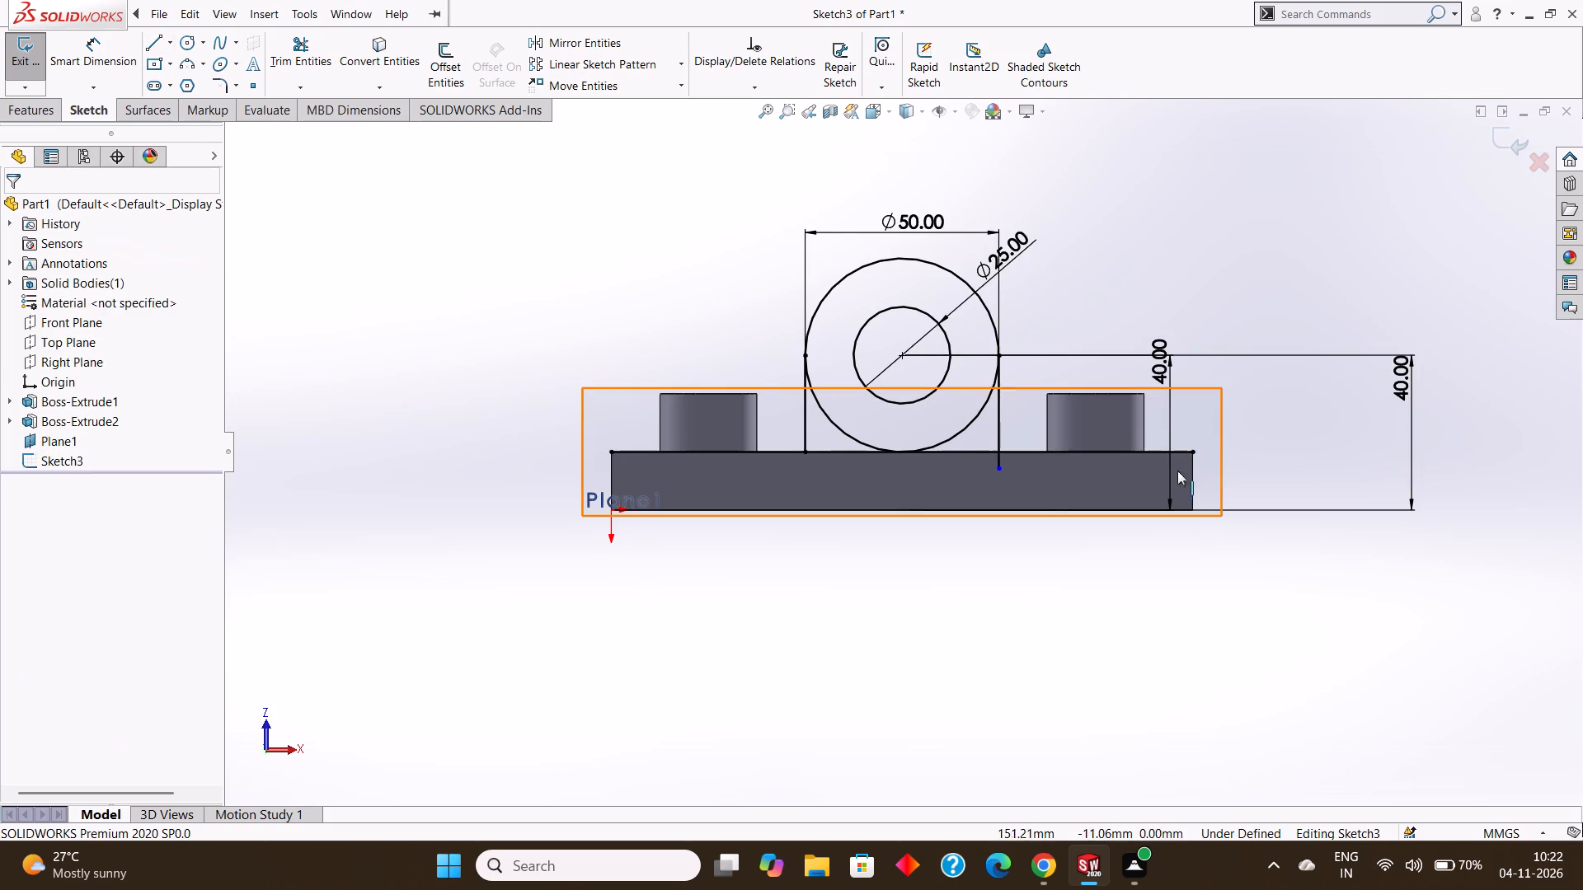
# Trim the sketch to a closed arch profile, removing the line portions outside it and the lower half of the outer circle.
pyautogui.click(289, 47)
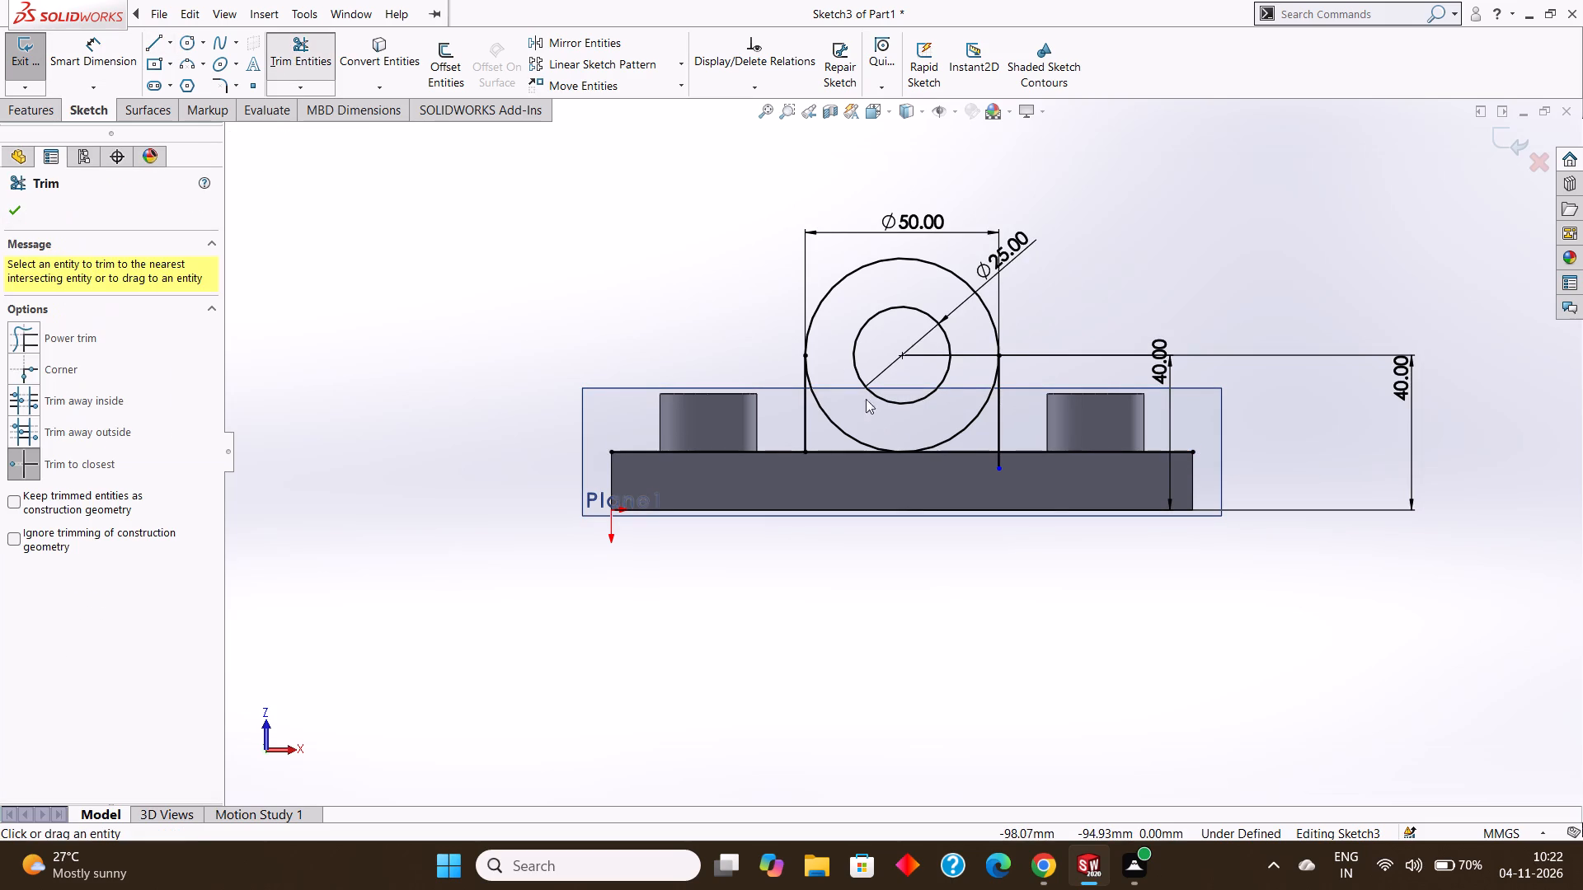
pyautogui.click(1000, 466)
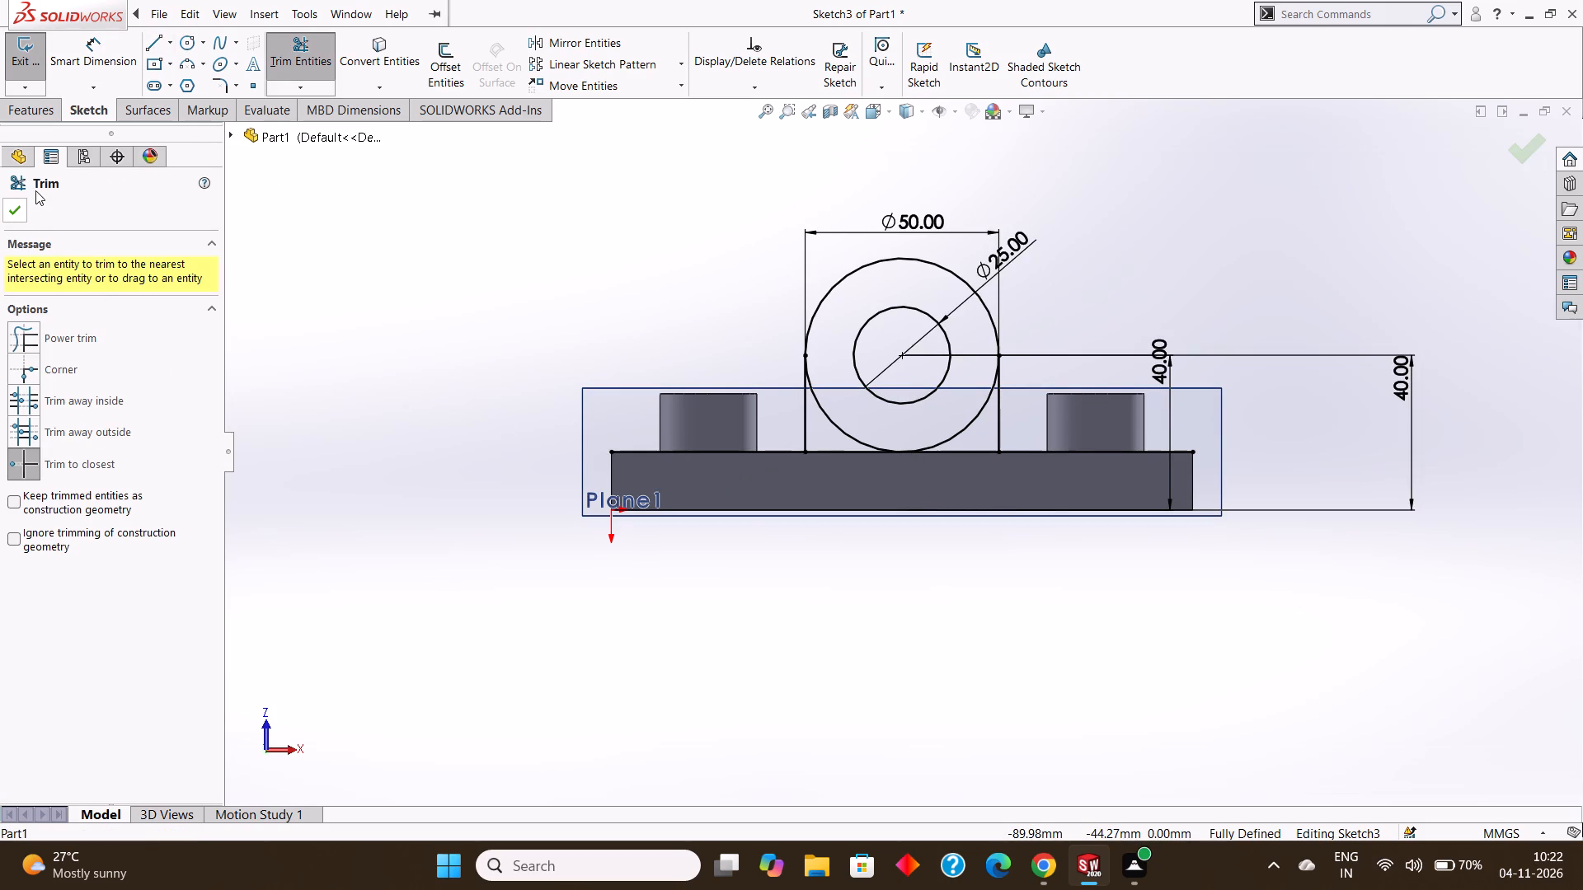
pyautogui.click(18, 204)
pyautogui.click(298, 41)
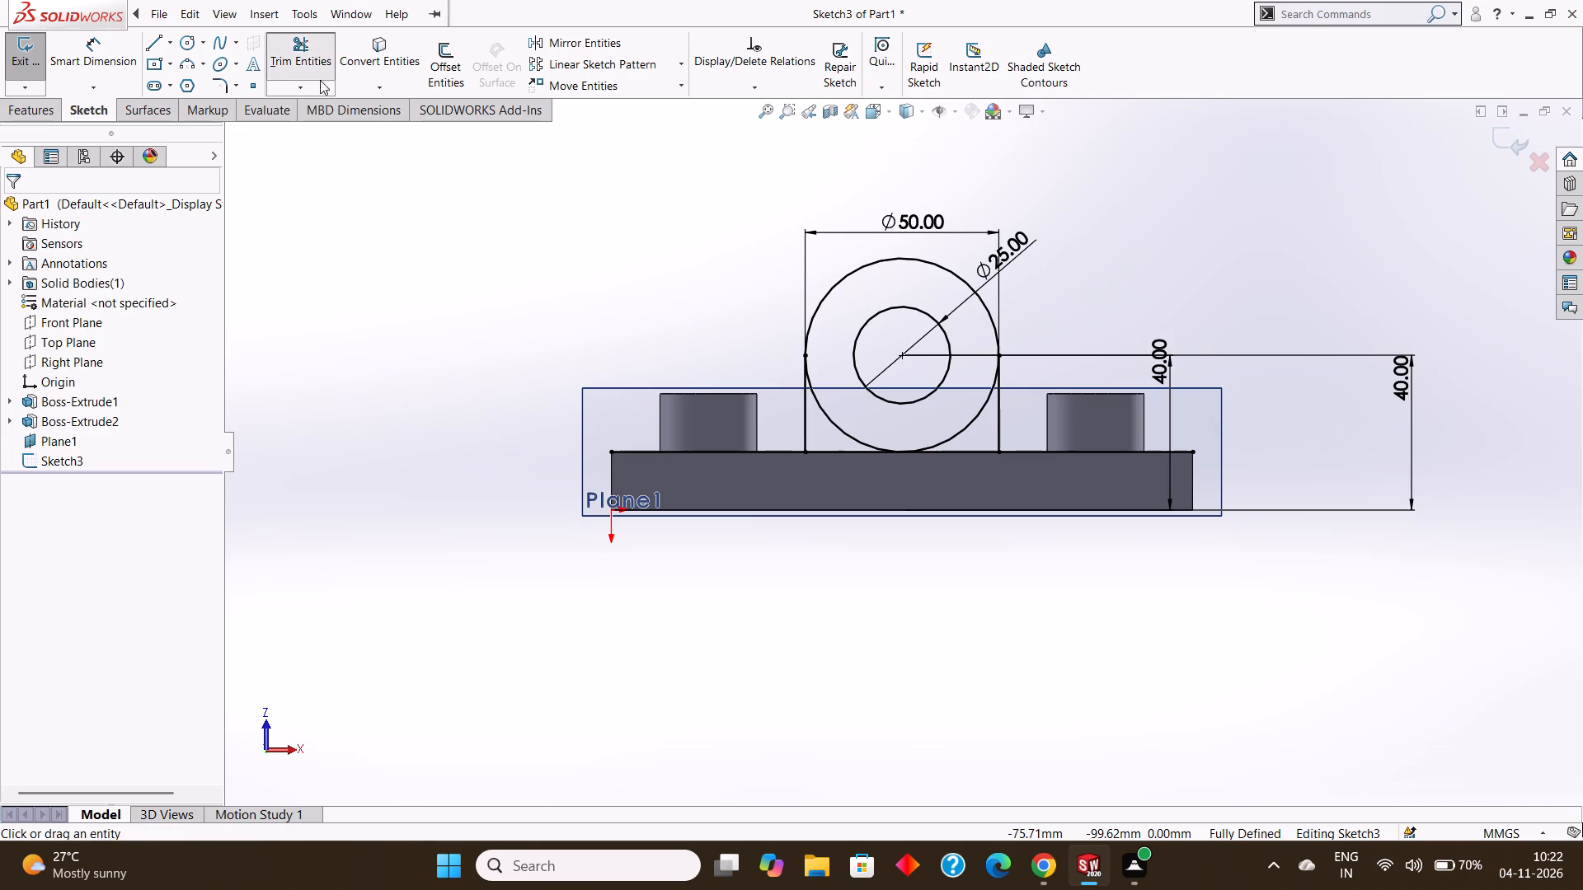
pyautogui.click(700, 452)
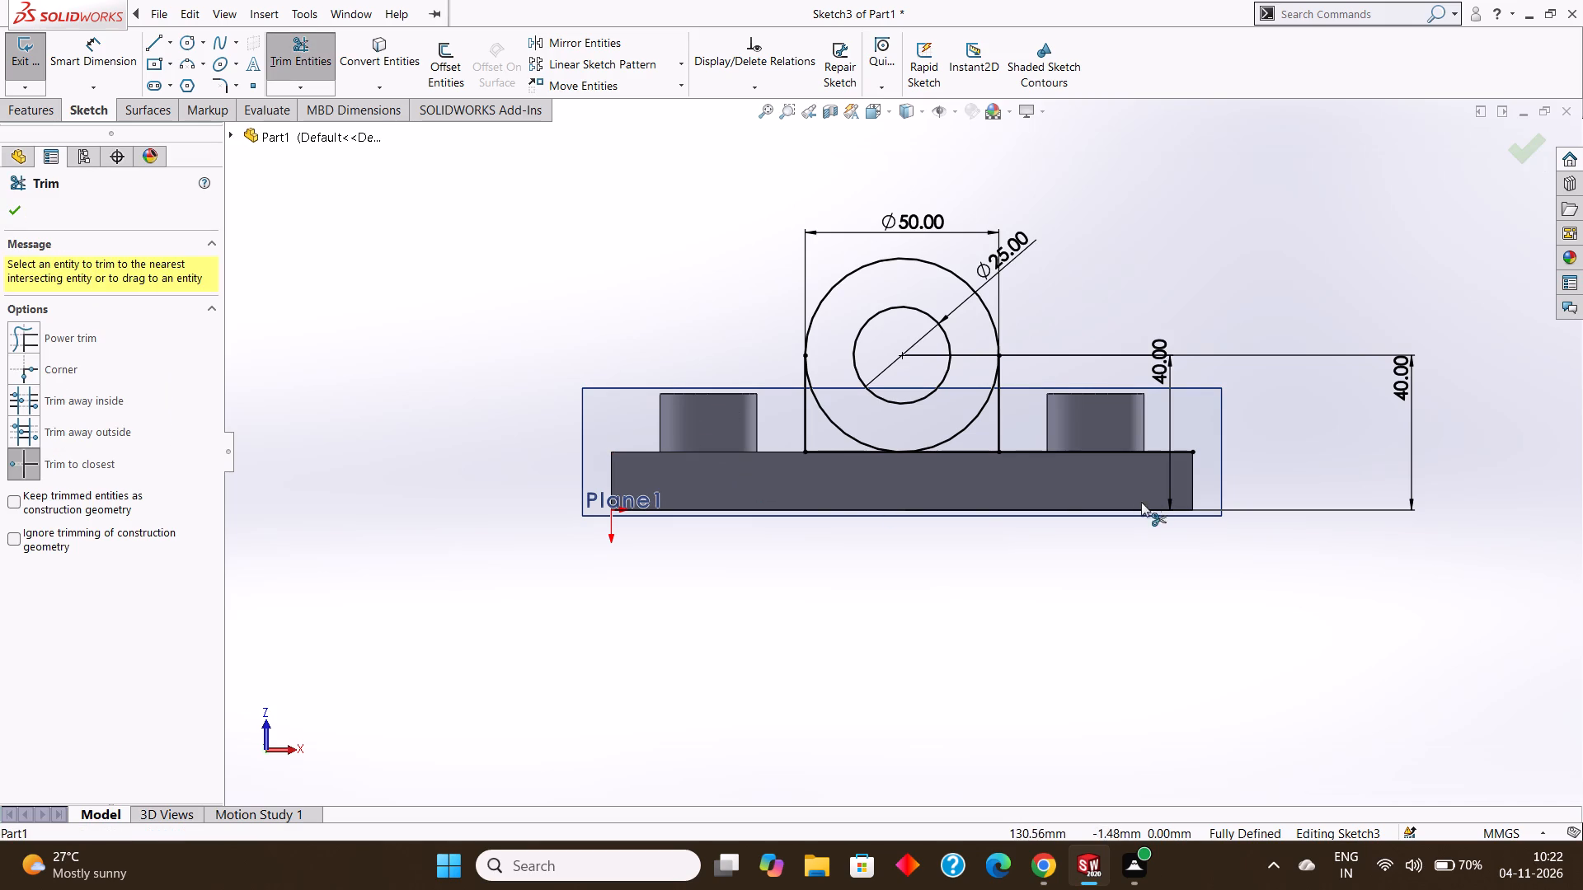
pyautogui.click(1090, 452)
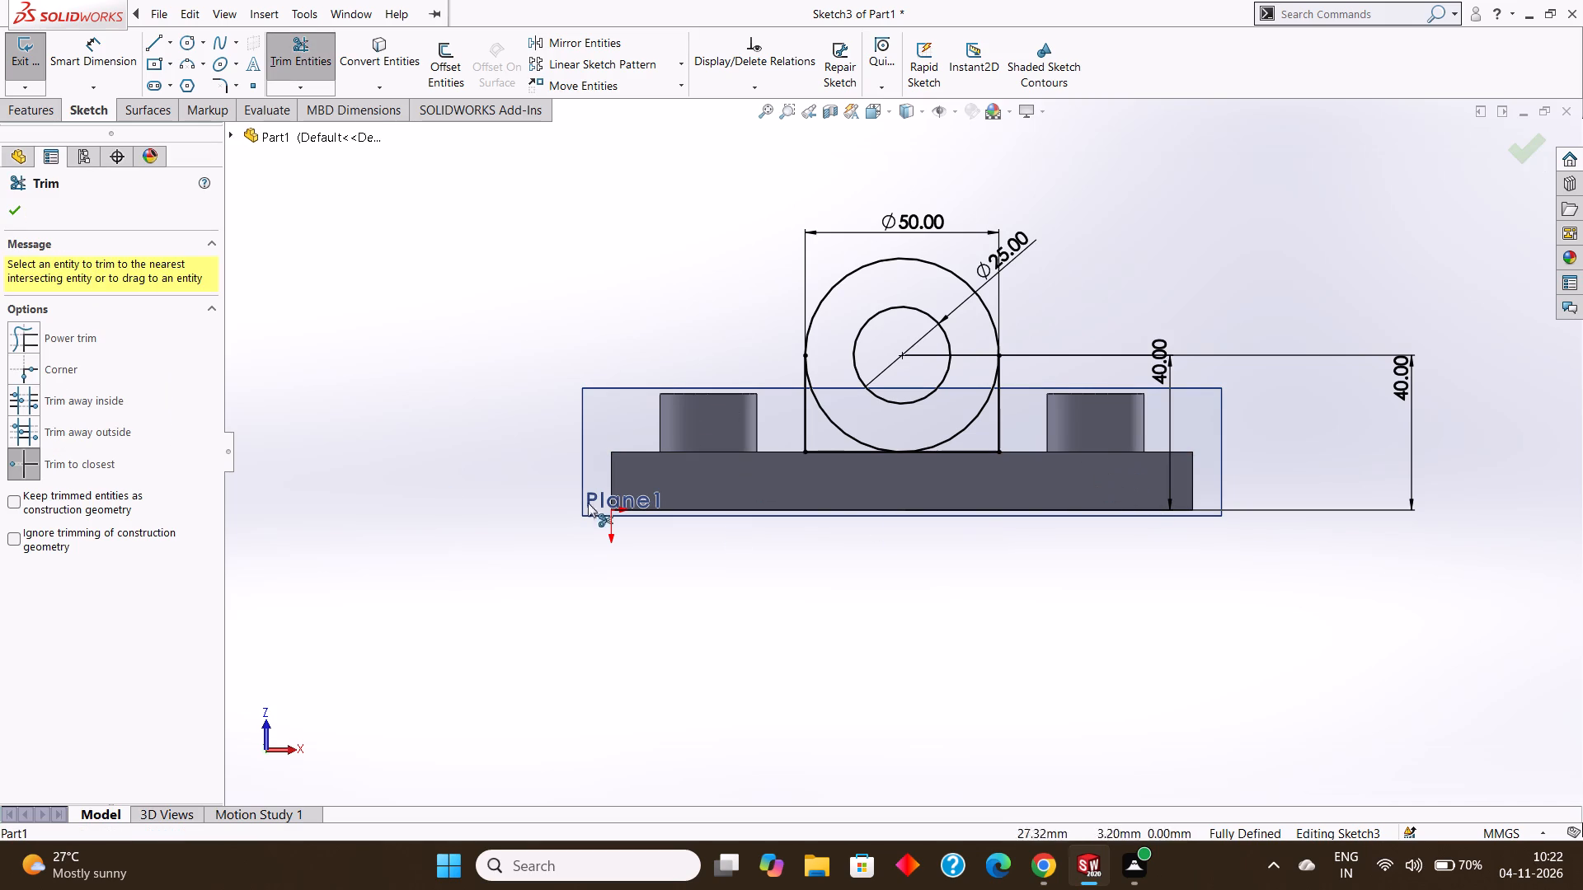
pyautogui.click(836, 420)
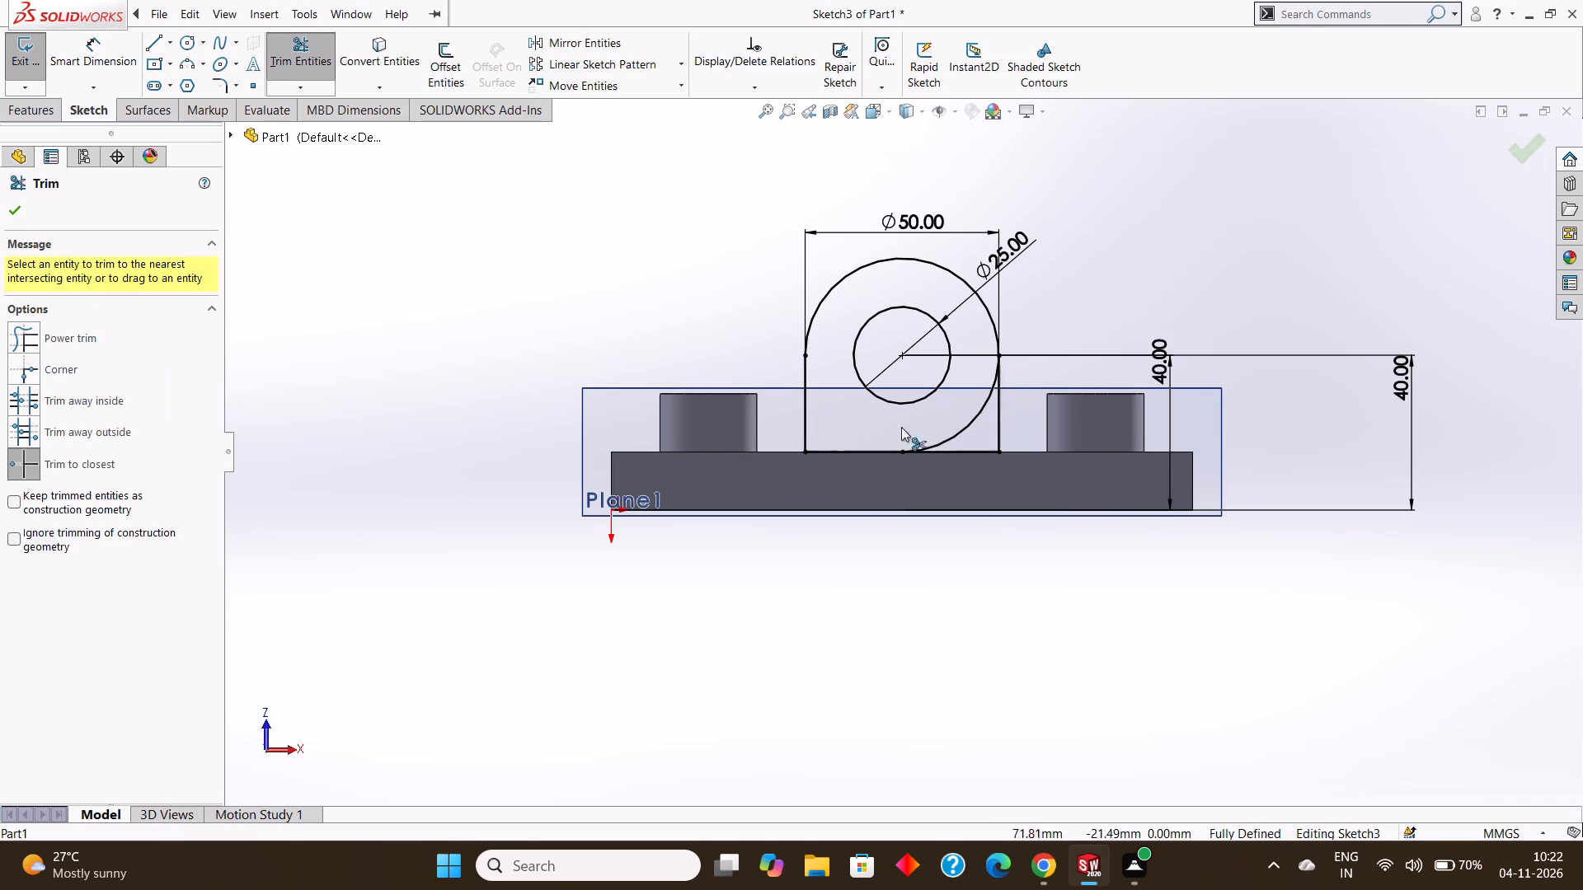
pyautogui.click(963, 429)
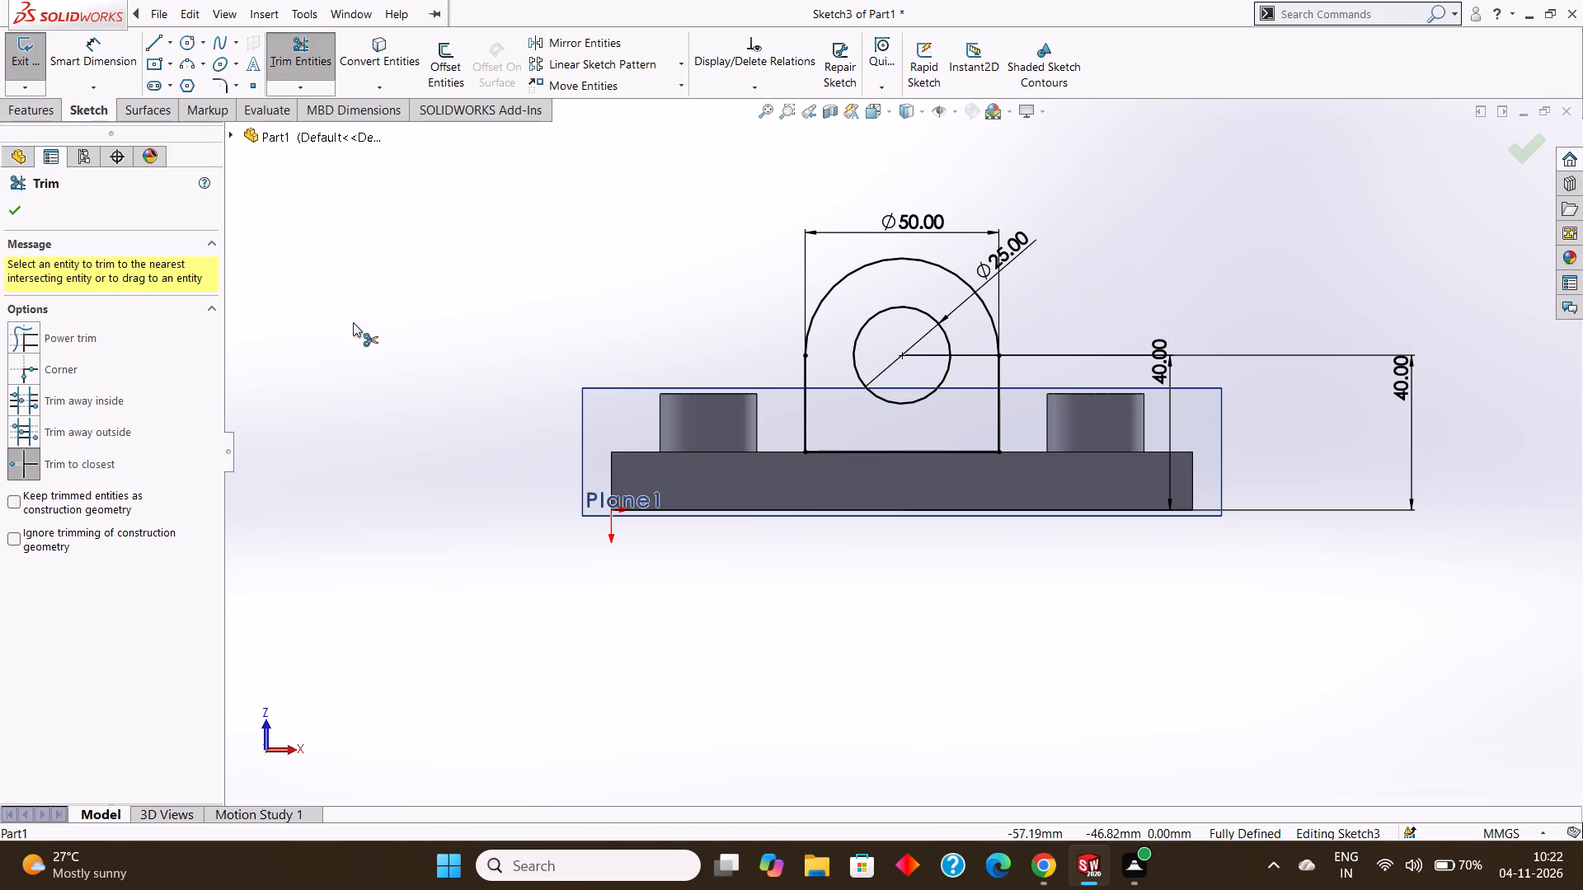
pyautogui.click(18, 201)
# Extrude the arch profile with its 25 mm hole as a Mid Plane boss, 40 mm deep, merged with the plate.
pyautogui.click(48, 116)
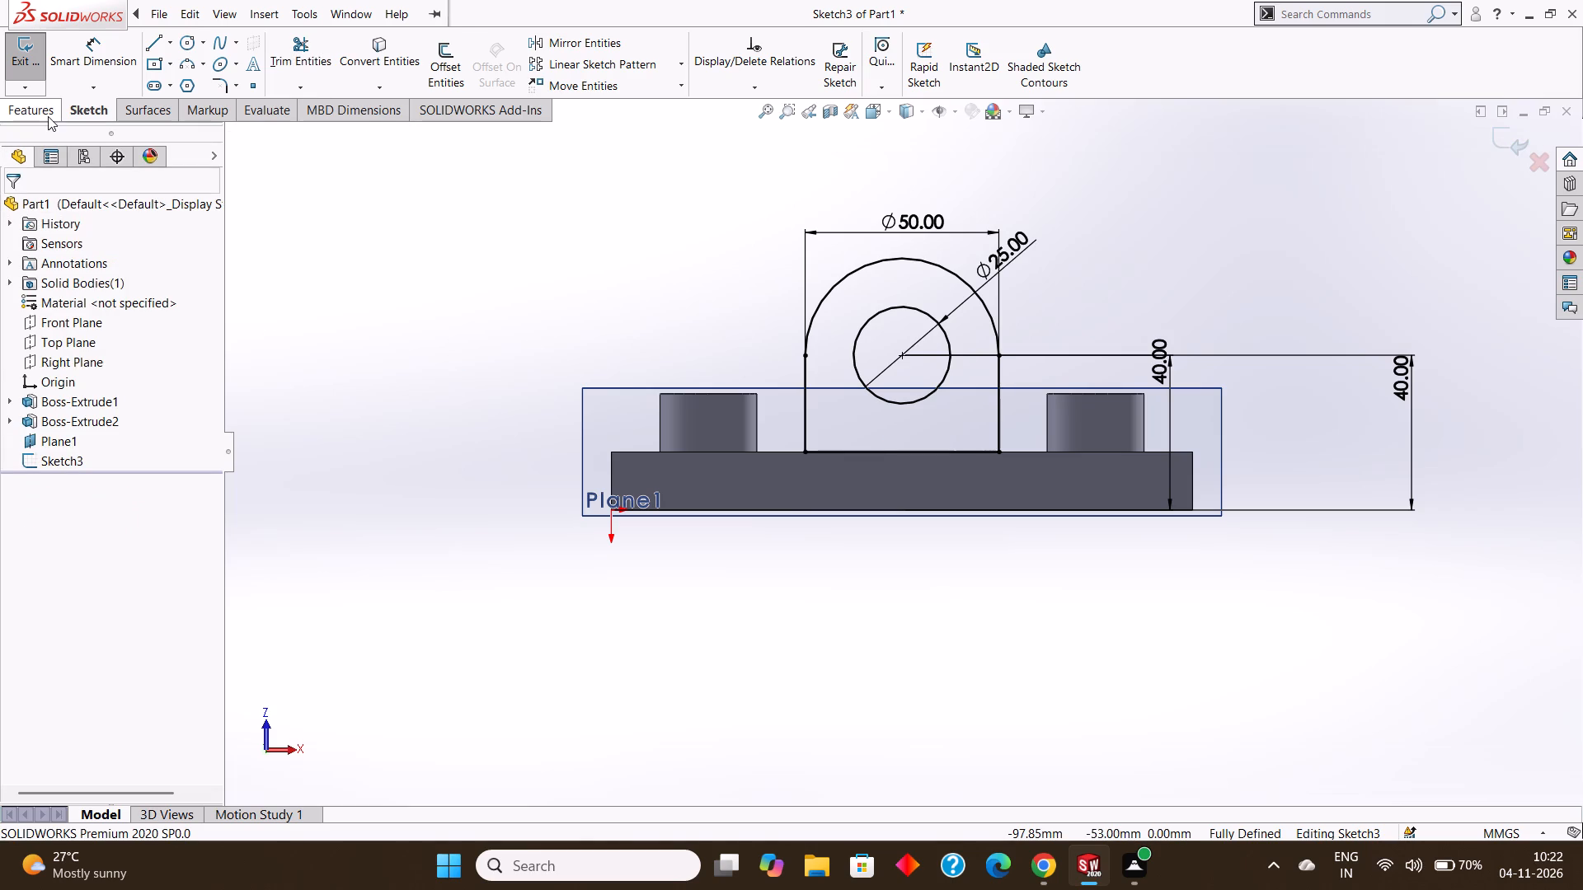
pyautogui.click(31, 68)
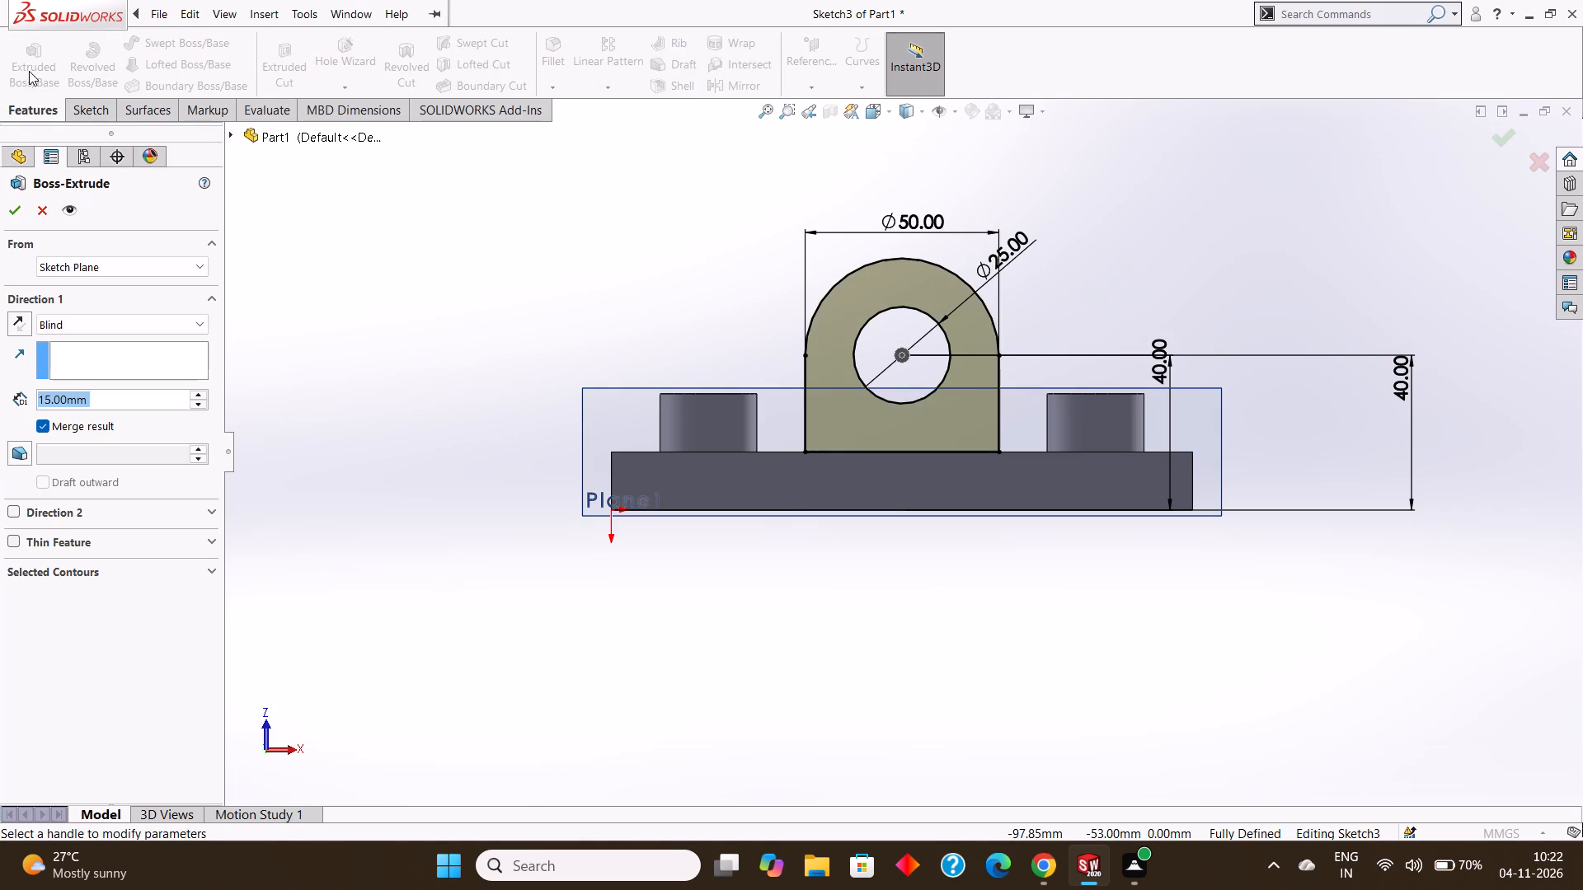
pyautogui.moveTo(1170, 110); pyautogui.dragTo(1224, 270, button='middle')
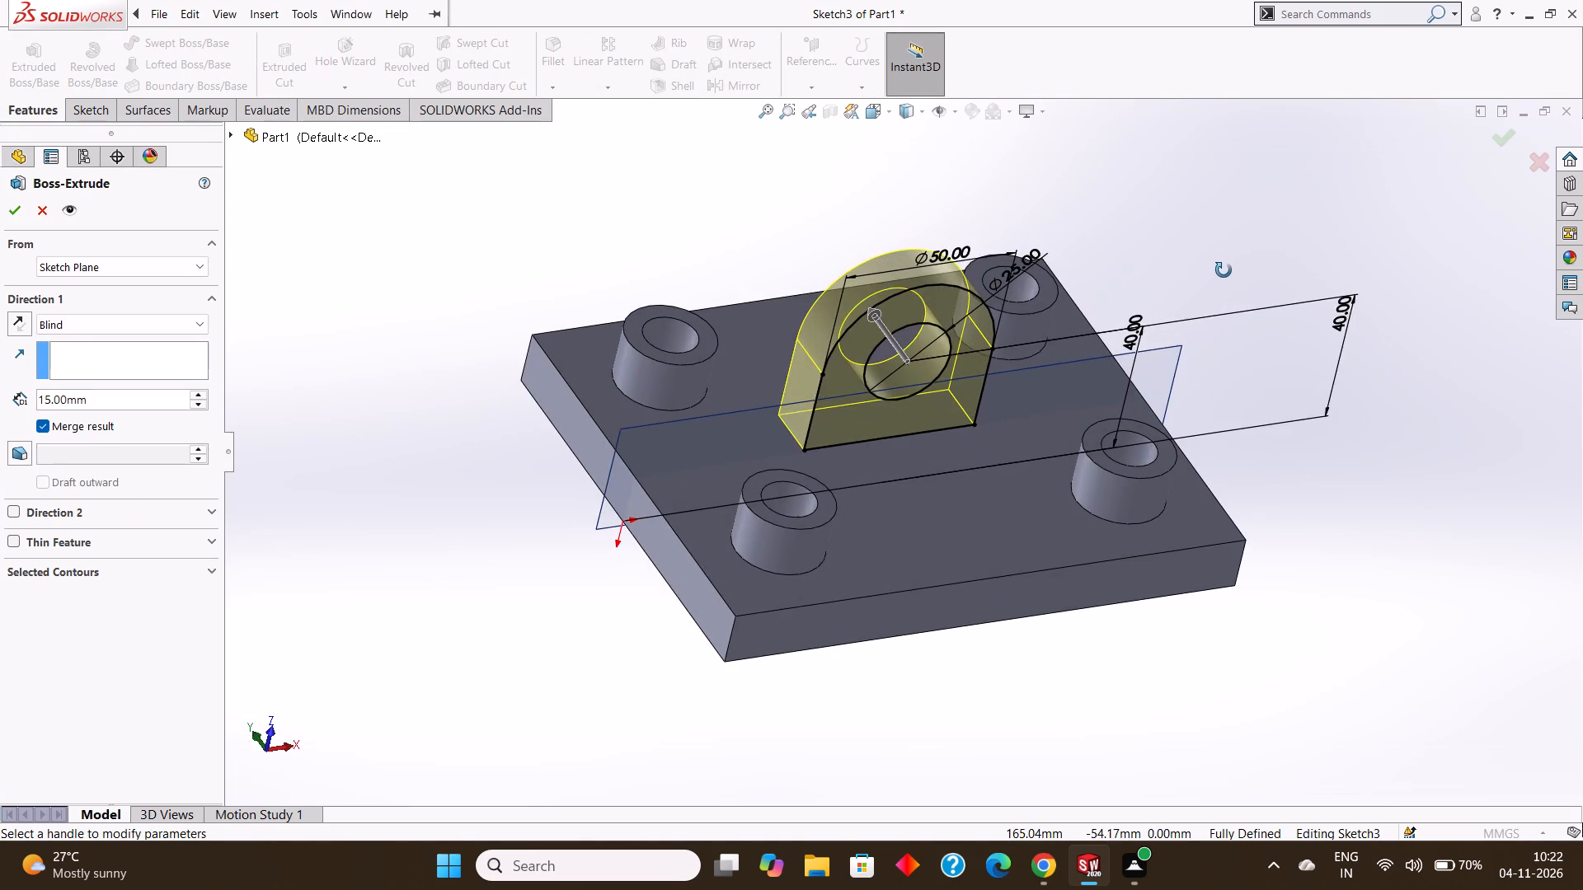
pyautogui.moveTo(1224, 270); pyautogui.dragTo(1181, 246, button='middle')
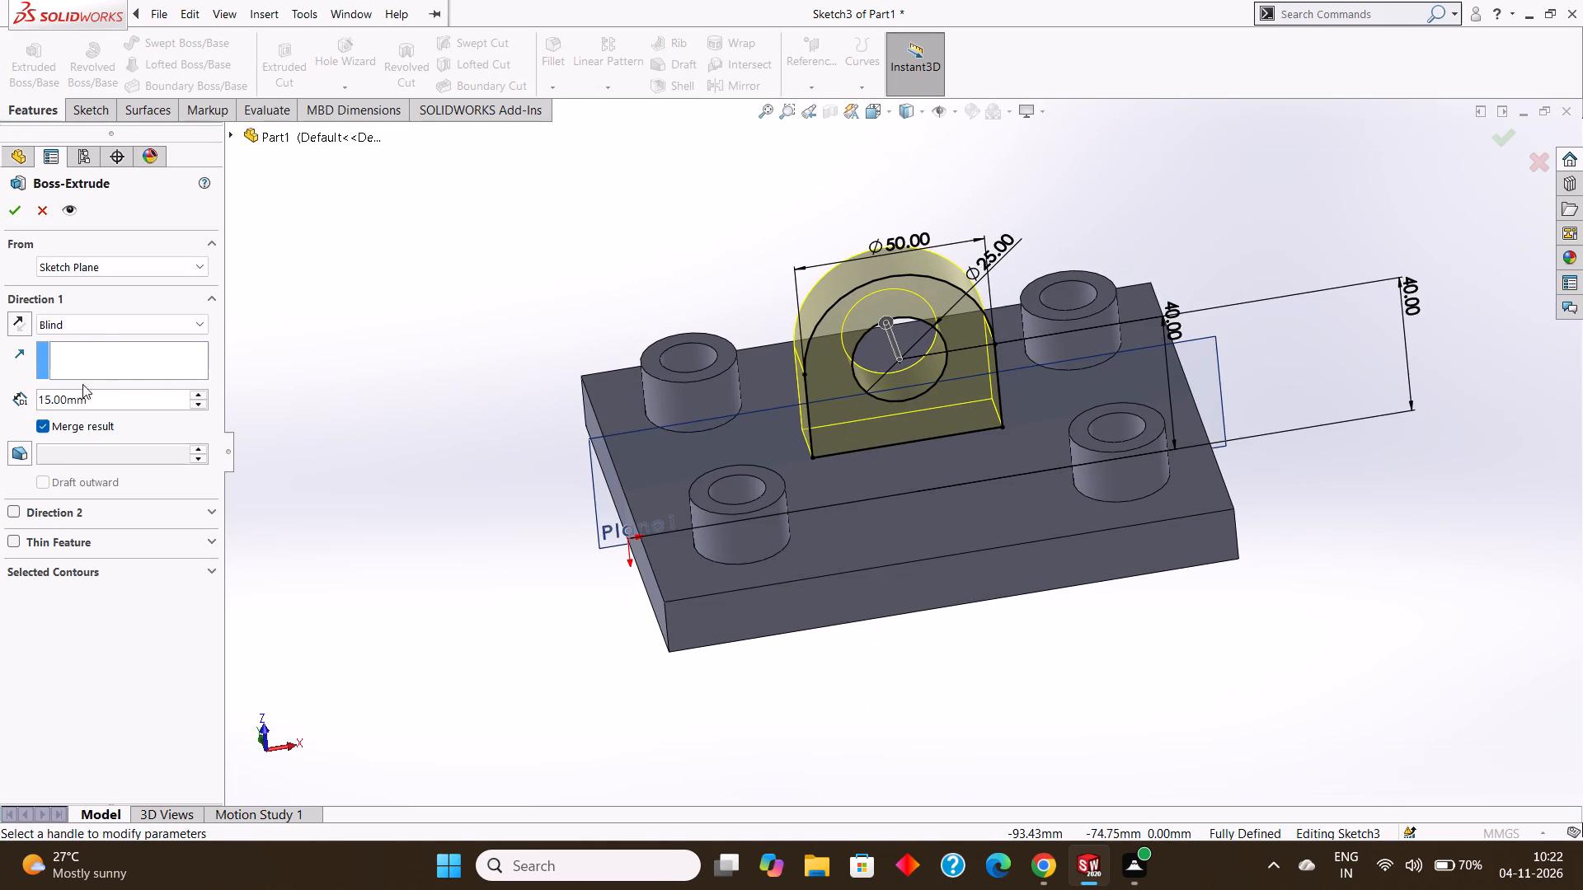
pyautogui.click(97, 326)
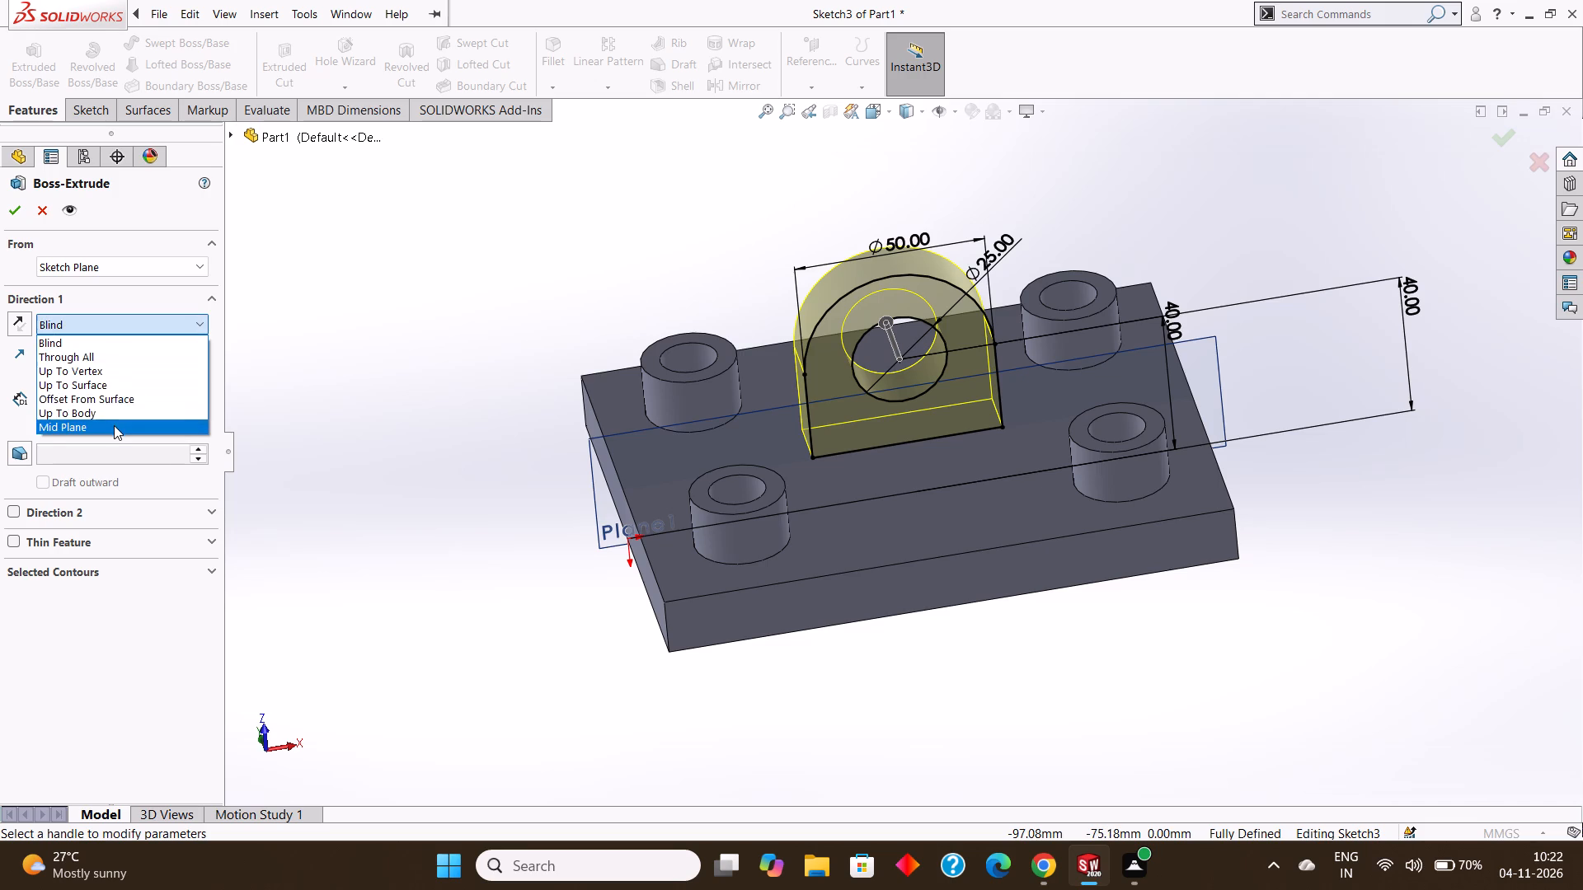
pyautogui.click(114, 425)
pyautogui.press('BackSpace')
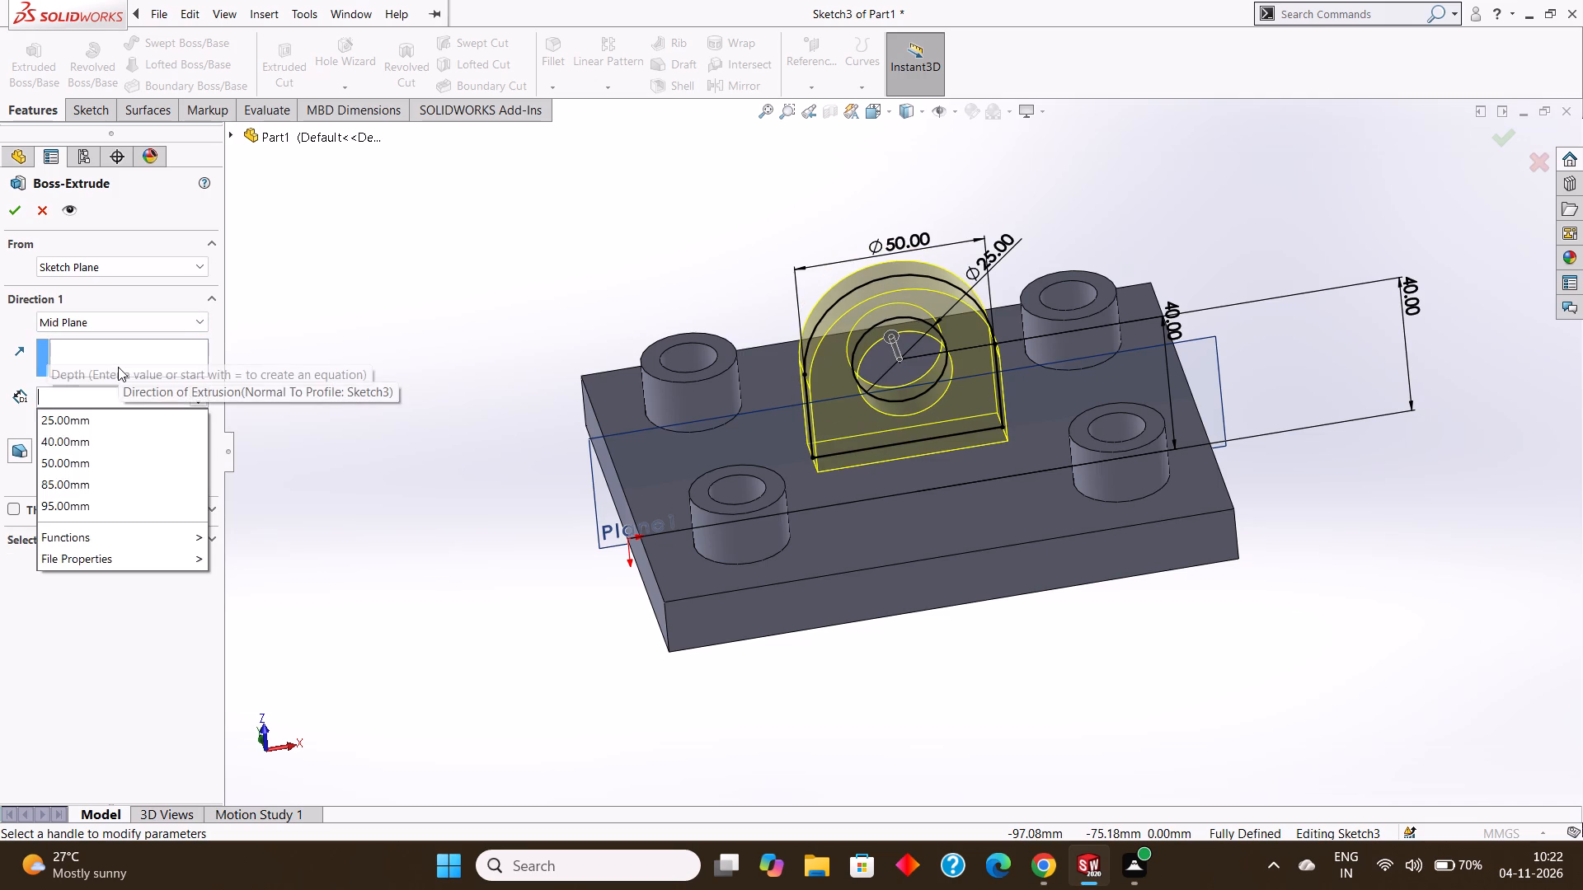
pyautogui.write('40')
pyautogui.press('Return')
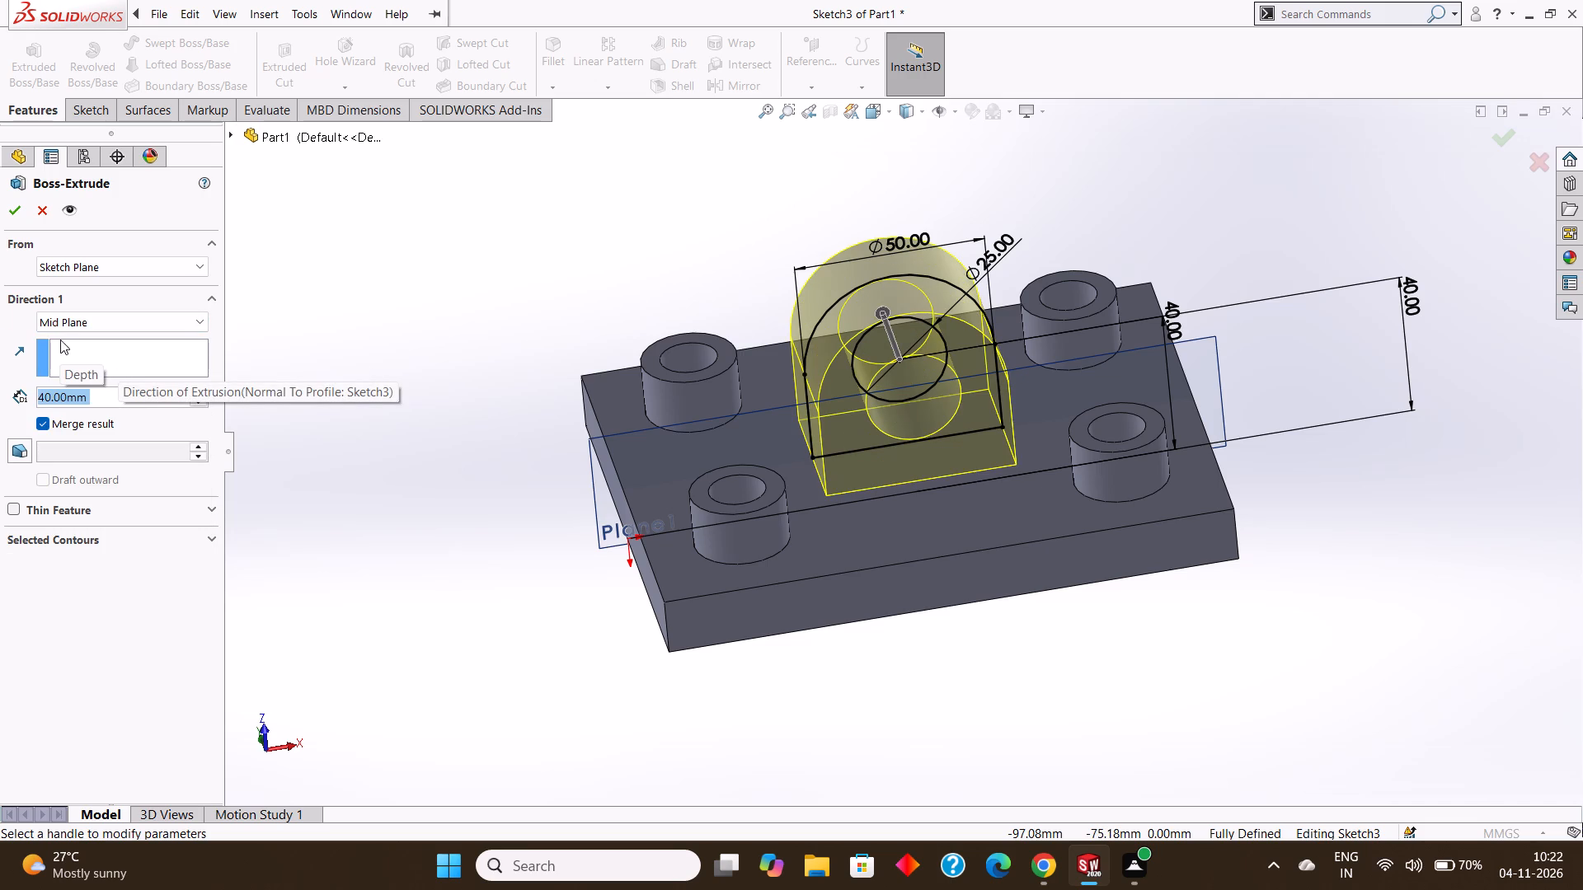
pyautogui.click(13, 208)
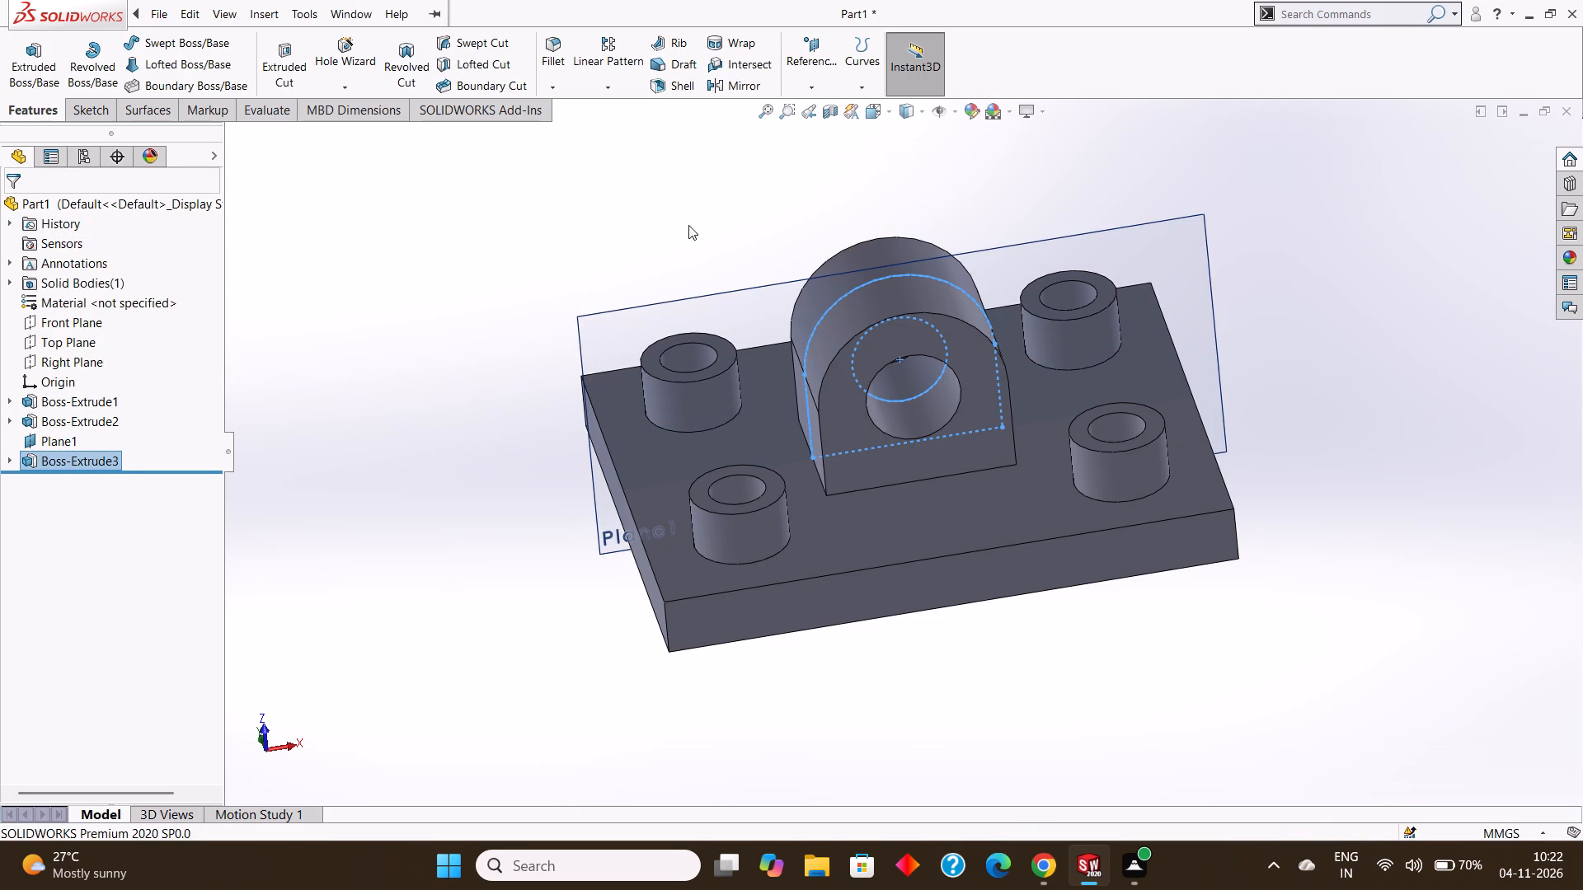
pyautogui.click(679, 197)
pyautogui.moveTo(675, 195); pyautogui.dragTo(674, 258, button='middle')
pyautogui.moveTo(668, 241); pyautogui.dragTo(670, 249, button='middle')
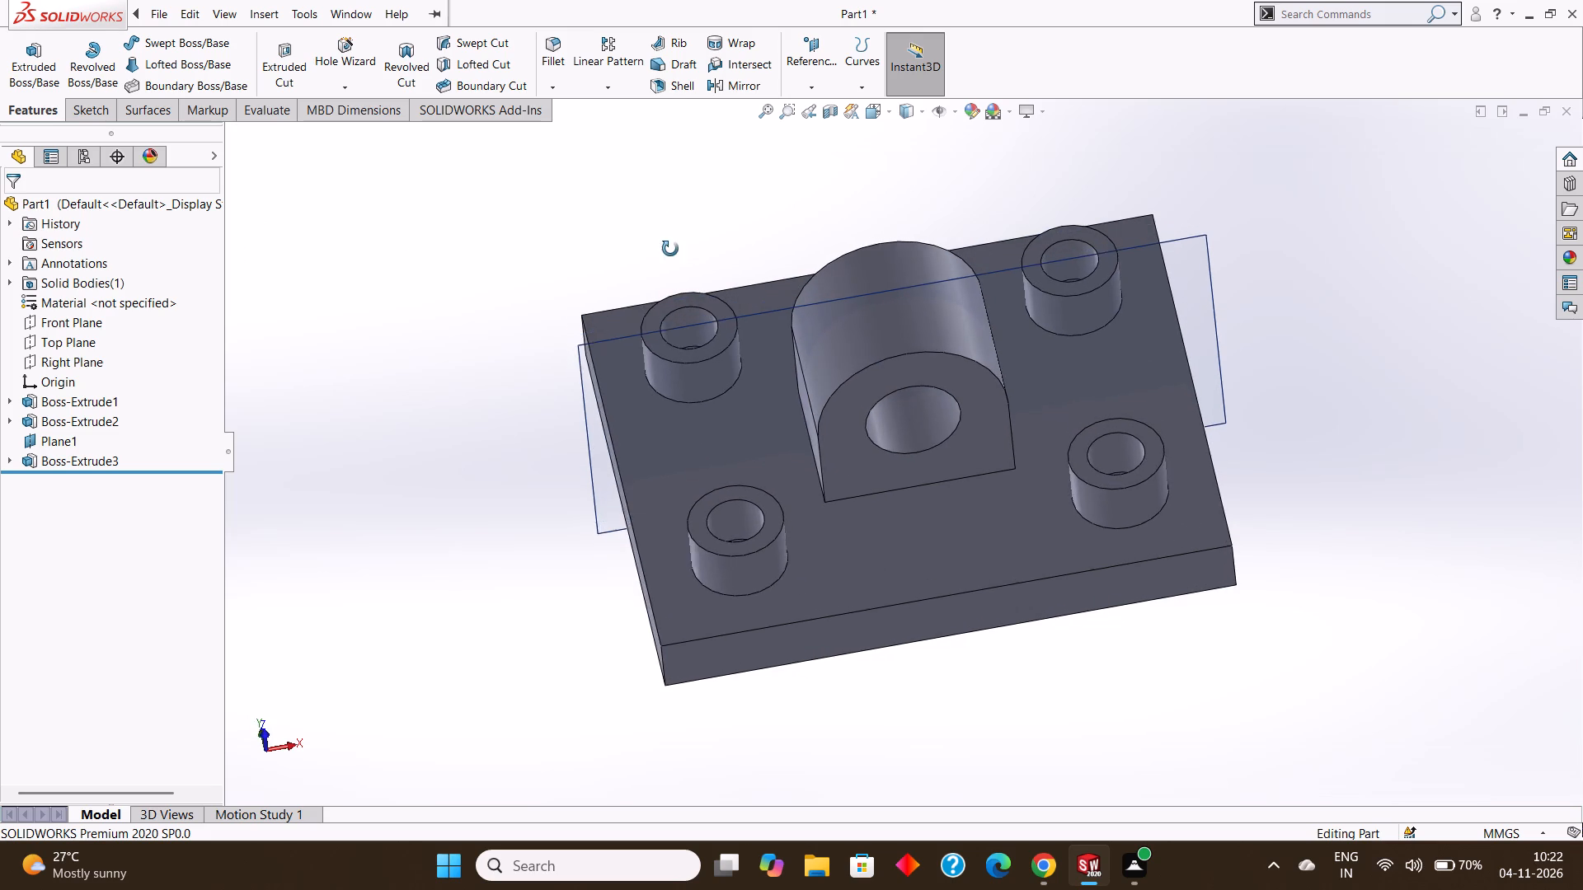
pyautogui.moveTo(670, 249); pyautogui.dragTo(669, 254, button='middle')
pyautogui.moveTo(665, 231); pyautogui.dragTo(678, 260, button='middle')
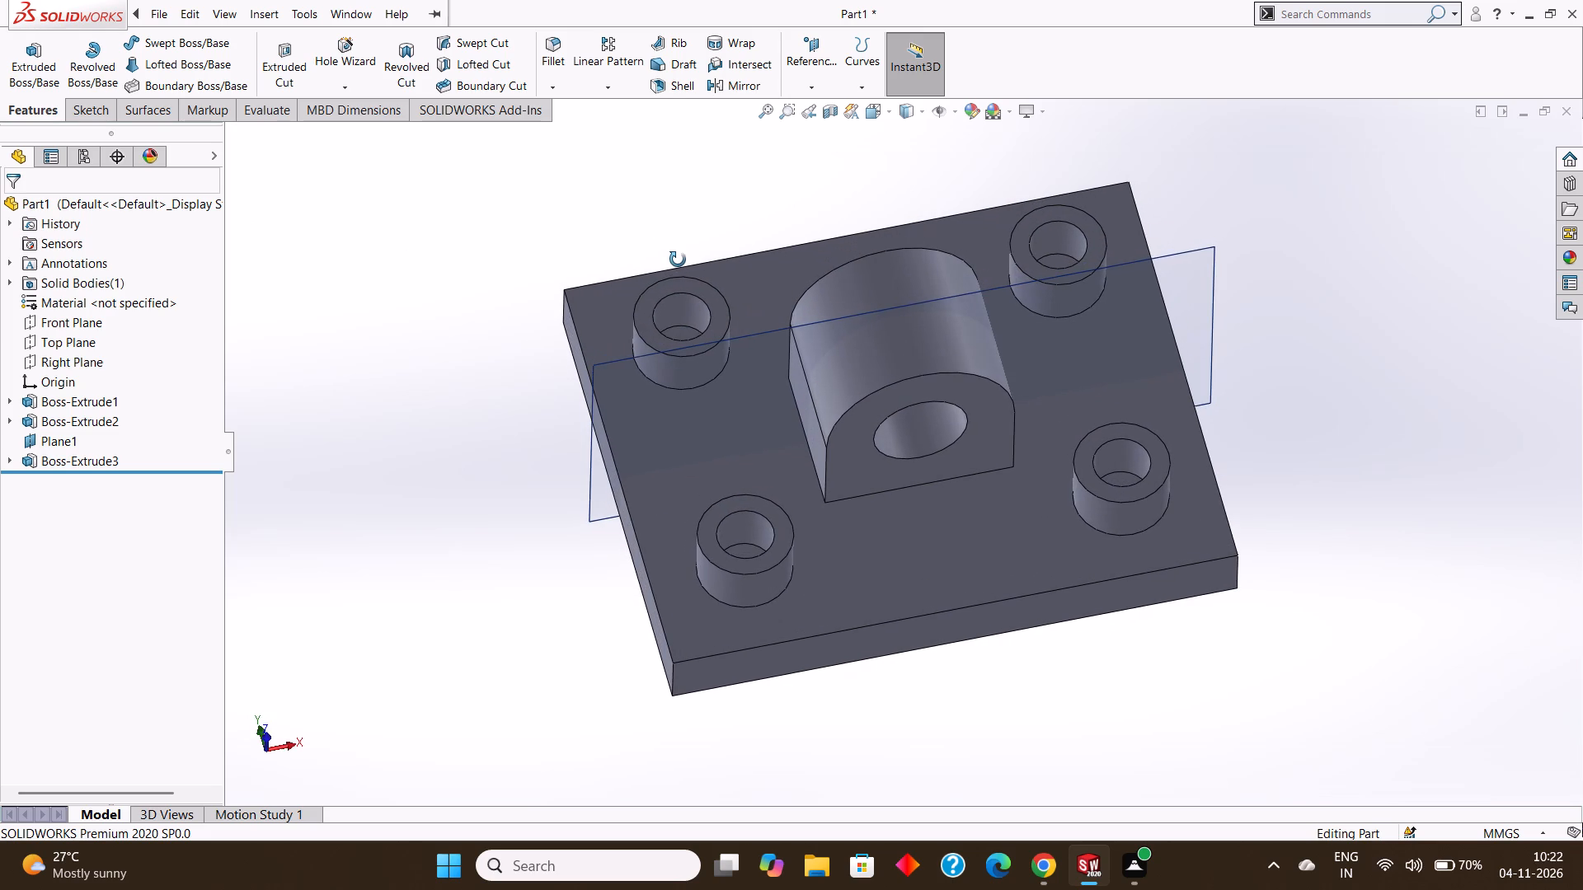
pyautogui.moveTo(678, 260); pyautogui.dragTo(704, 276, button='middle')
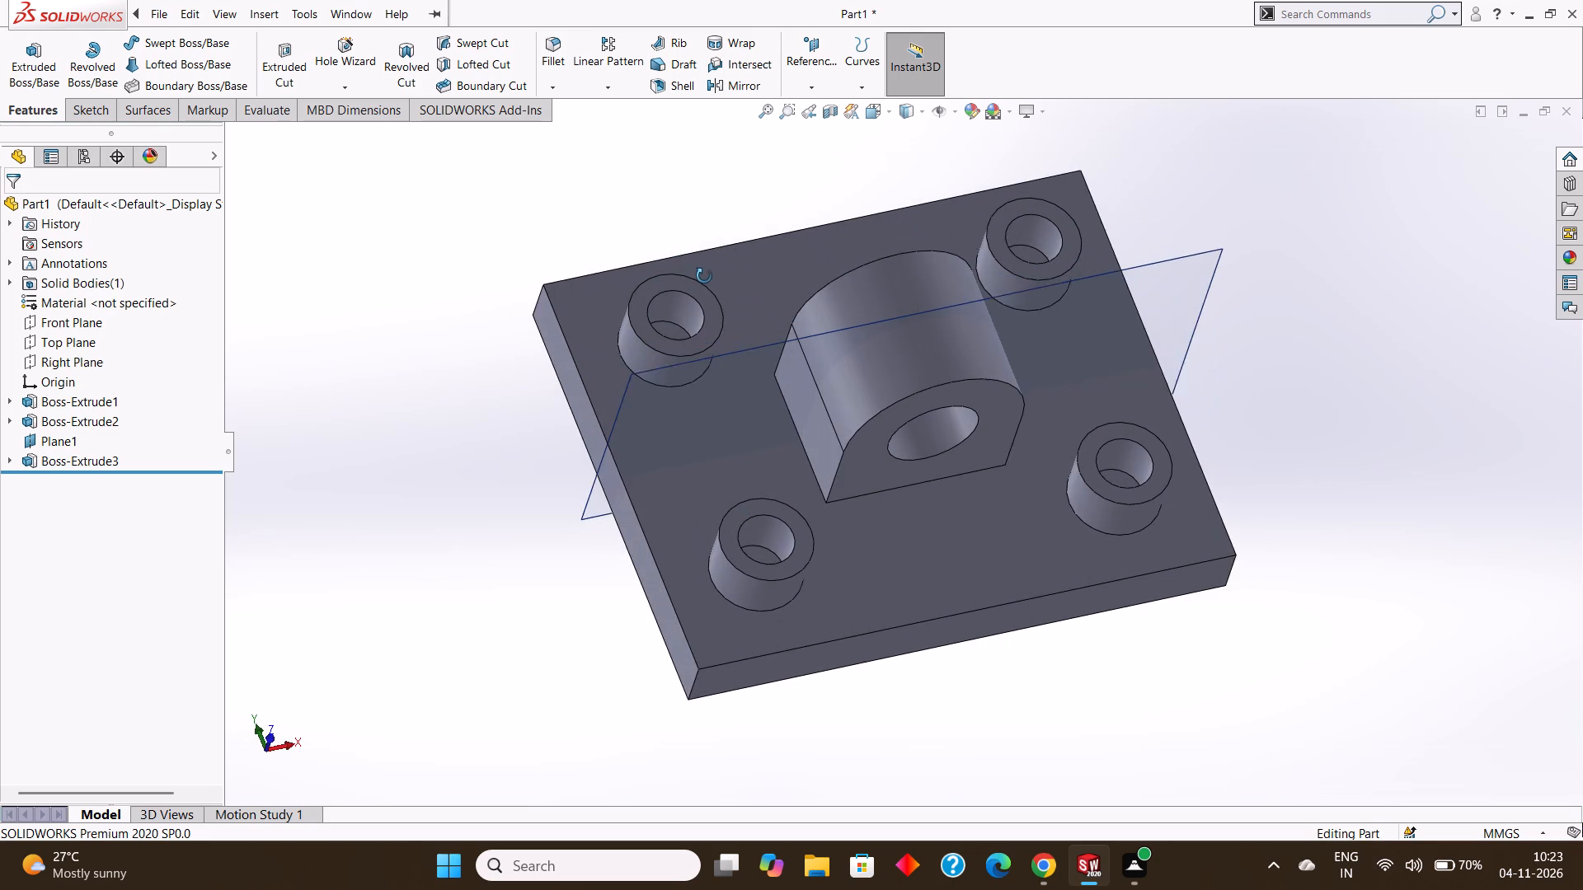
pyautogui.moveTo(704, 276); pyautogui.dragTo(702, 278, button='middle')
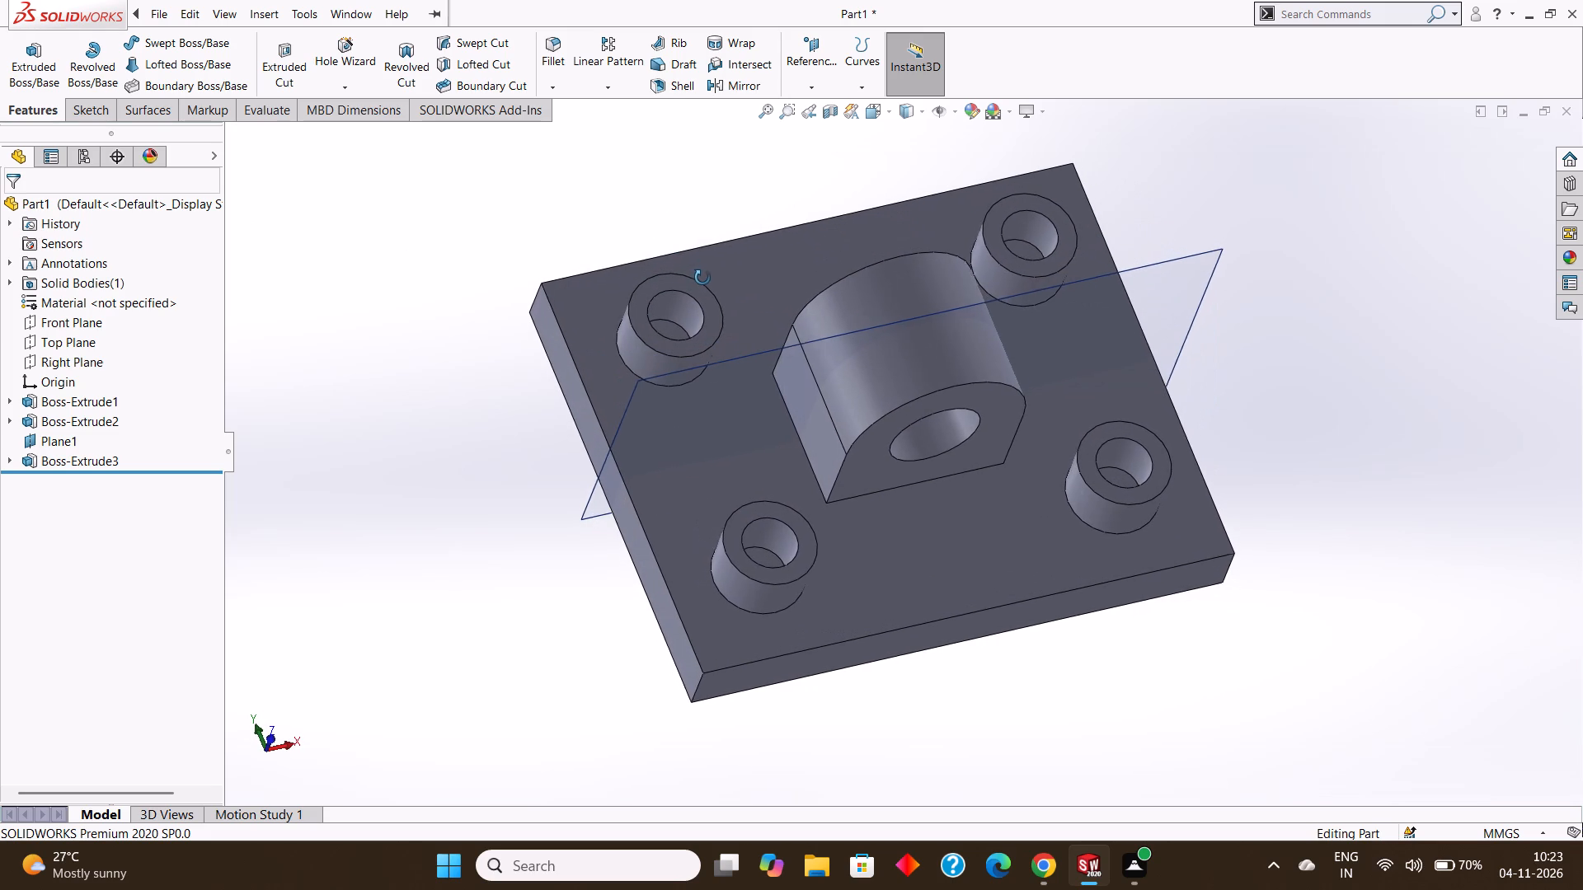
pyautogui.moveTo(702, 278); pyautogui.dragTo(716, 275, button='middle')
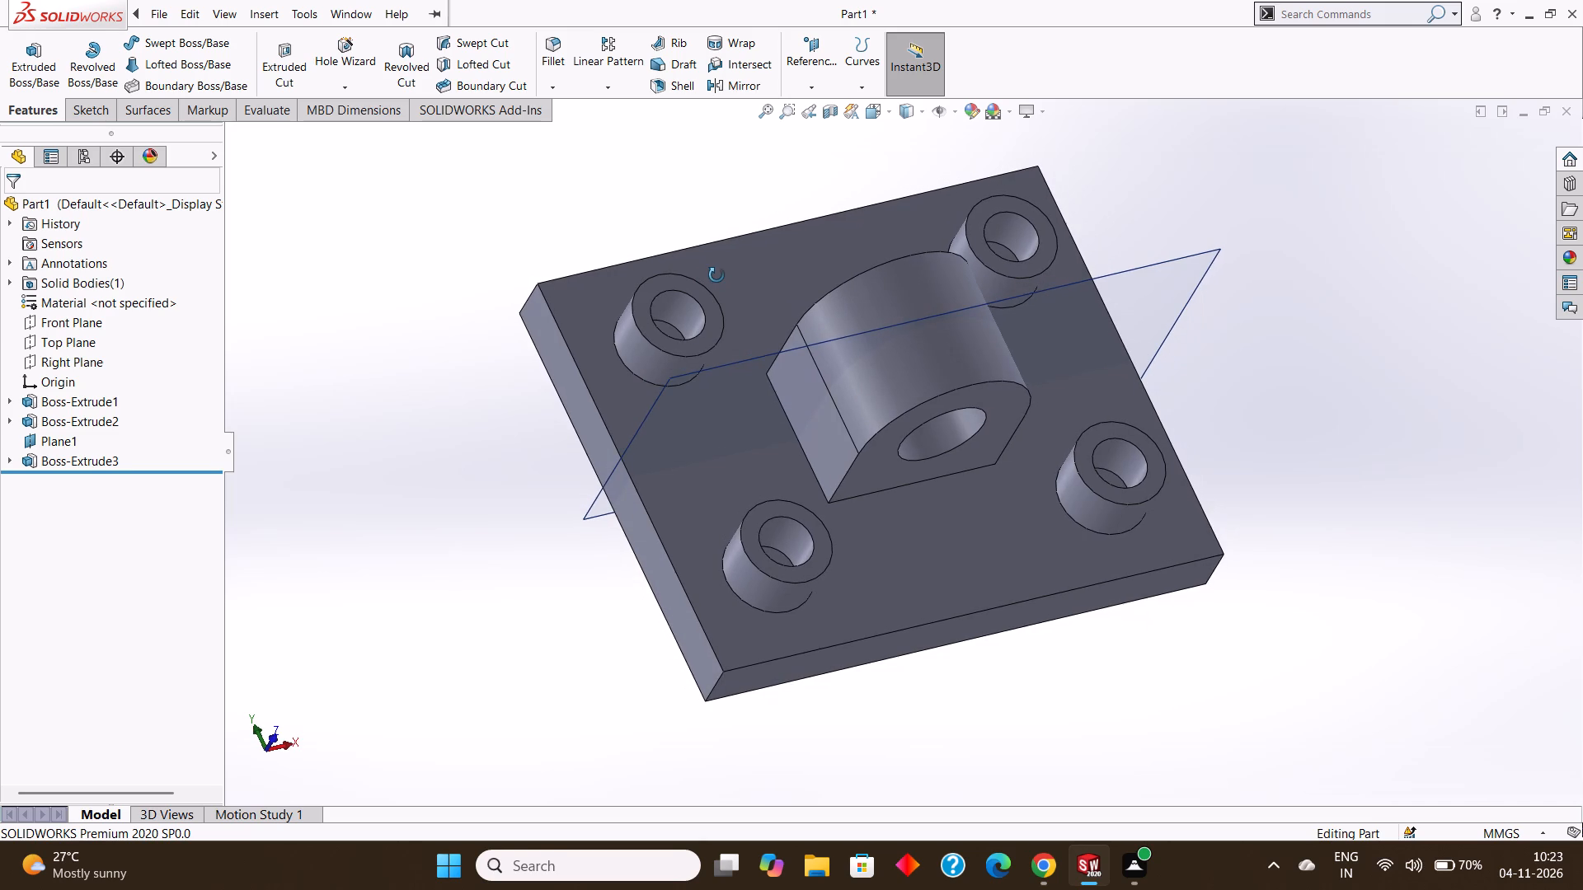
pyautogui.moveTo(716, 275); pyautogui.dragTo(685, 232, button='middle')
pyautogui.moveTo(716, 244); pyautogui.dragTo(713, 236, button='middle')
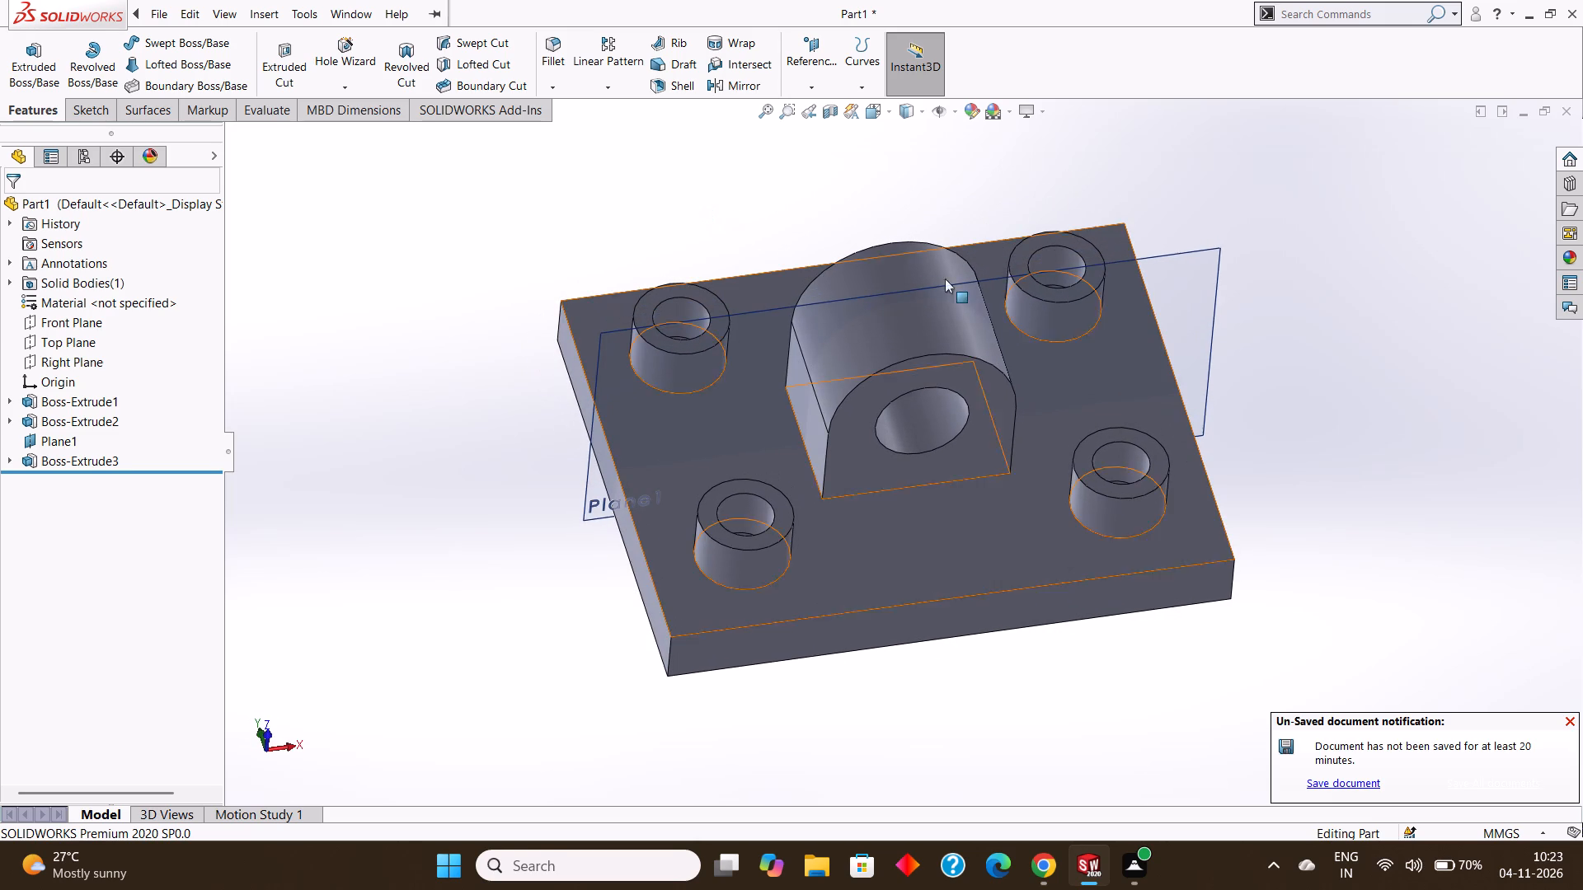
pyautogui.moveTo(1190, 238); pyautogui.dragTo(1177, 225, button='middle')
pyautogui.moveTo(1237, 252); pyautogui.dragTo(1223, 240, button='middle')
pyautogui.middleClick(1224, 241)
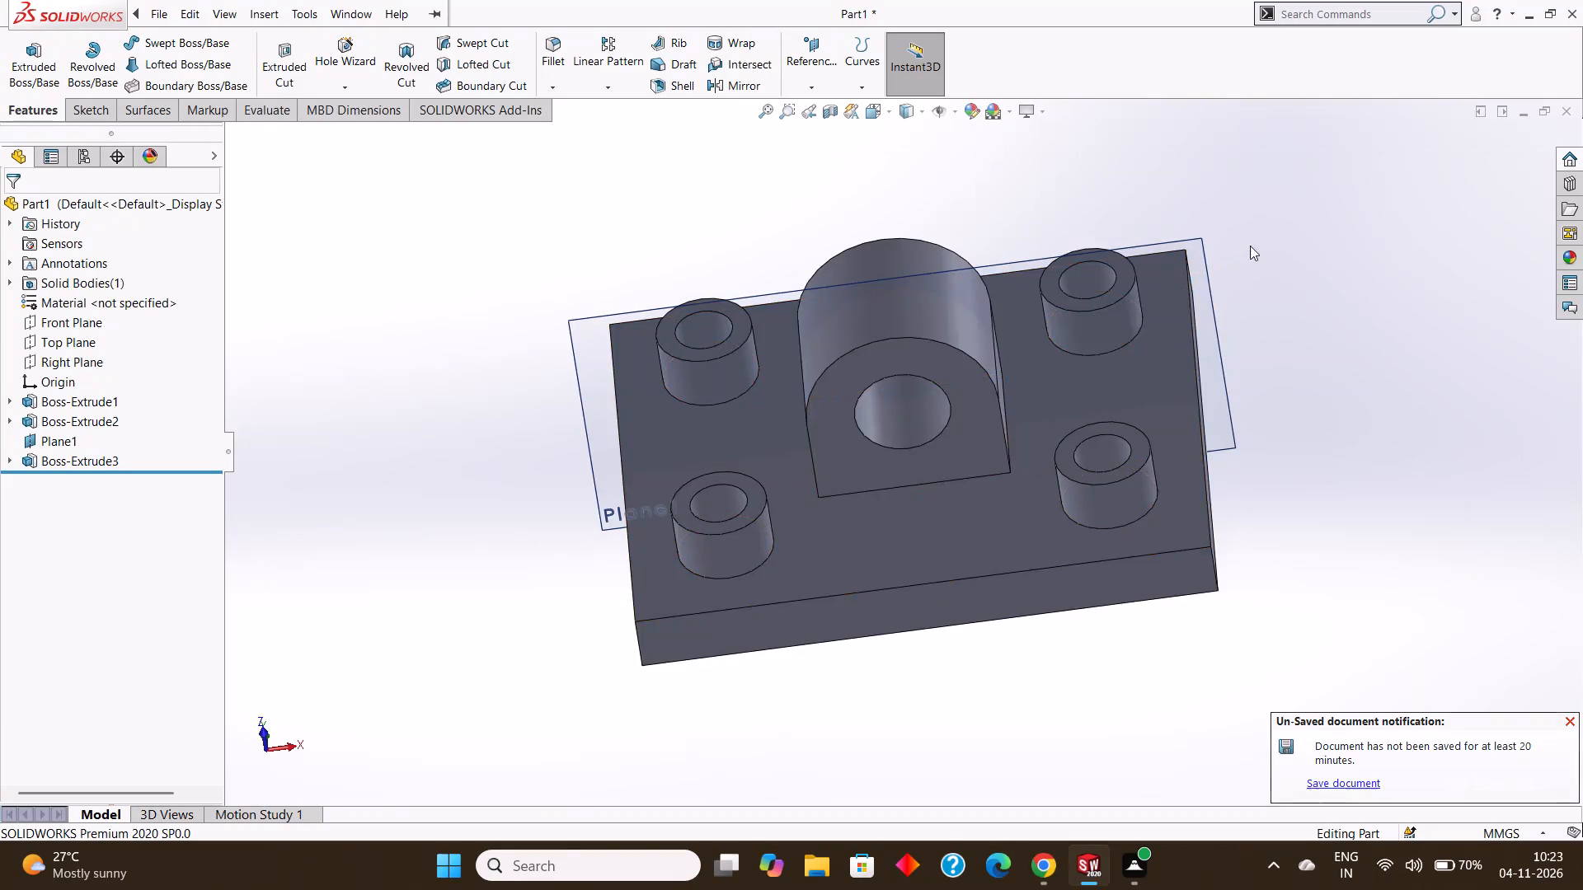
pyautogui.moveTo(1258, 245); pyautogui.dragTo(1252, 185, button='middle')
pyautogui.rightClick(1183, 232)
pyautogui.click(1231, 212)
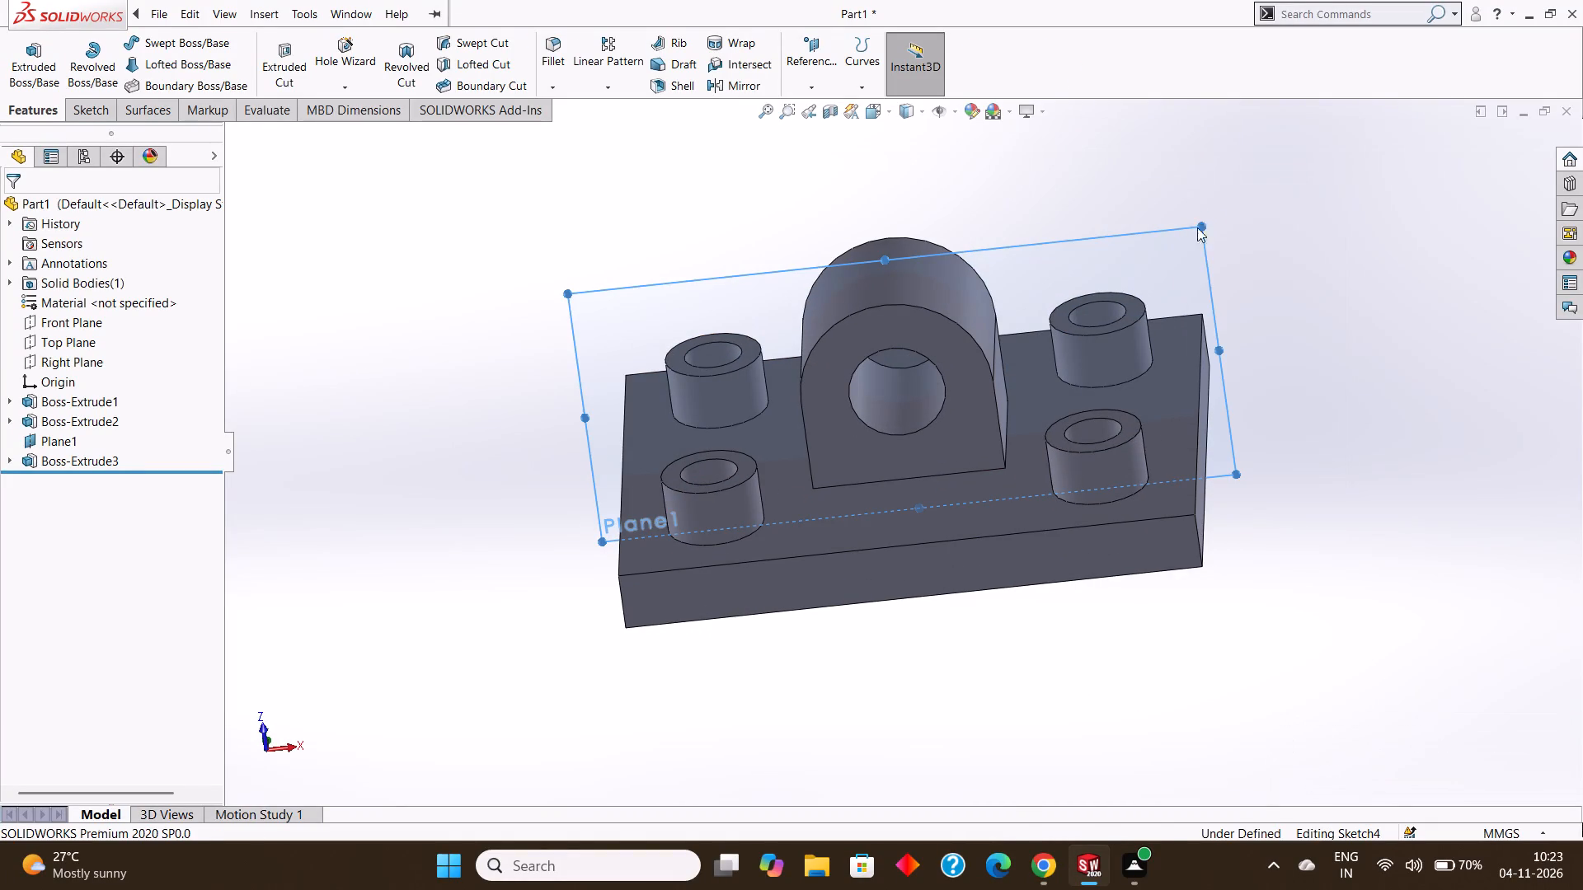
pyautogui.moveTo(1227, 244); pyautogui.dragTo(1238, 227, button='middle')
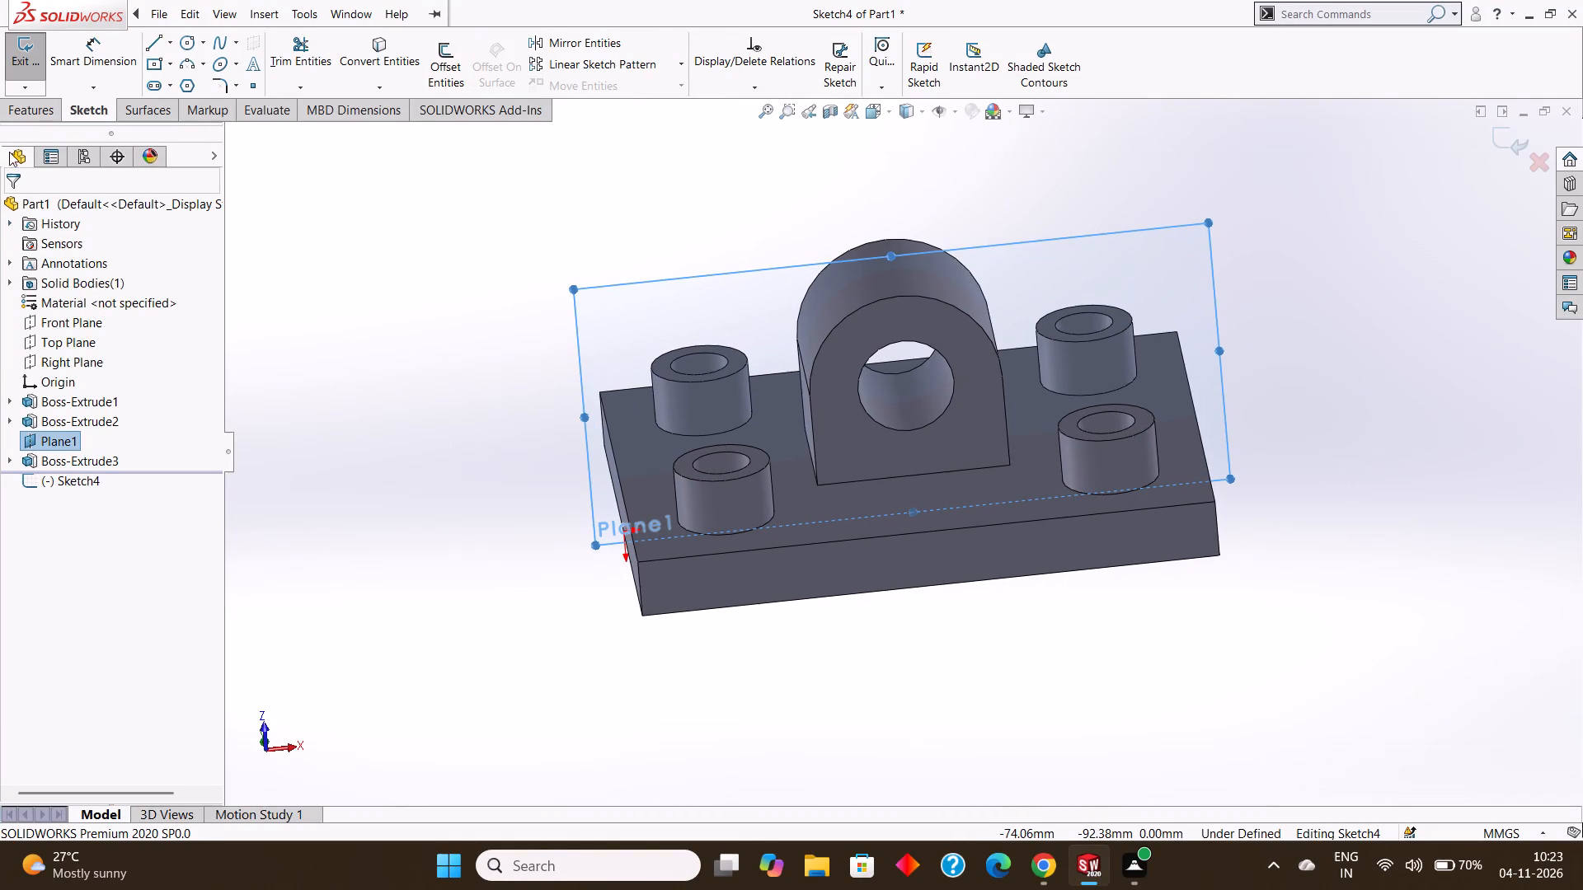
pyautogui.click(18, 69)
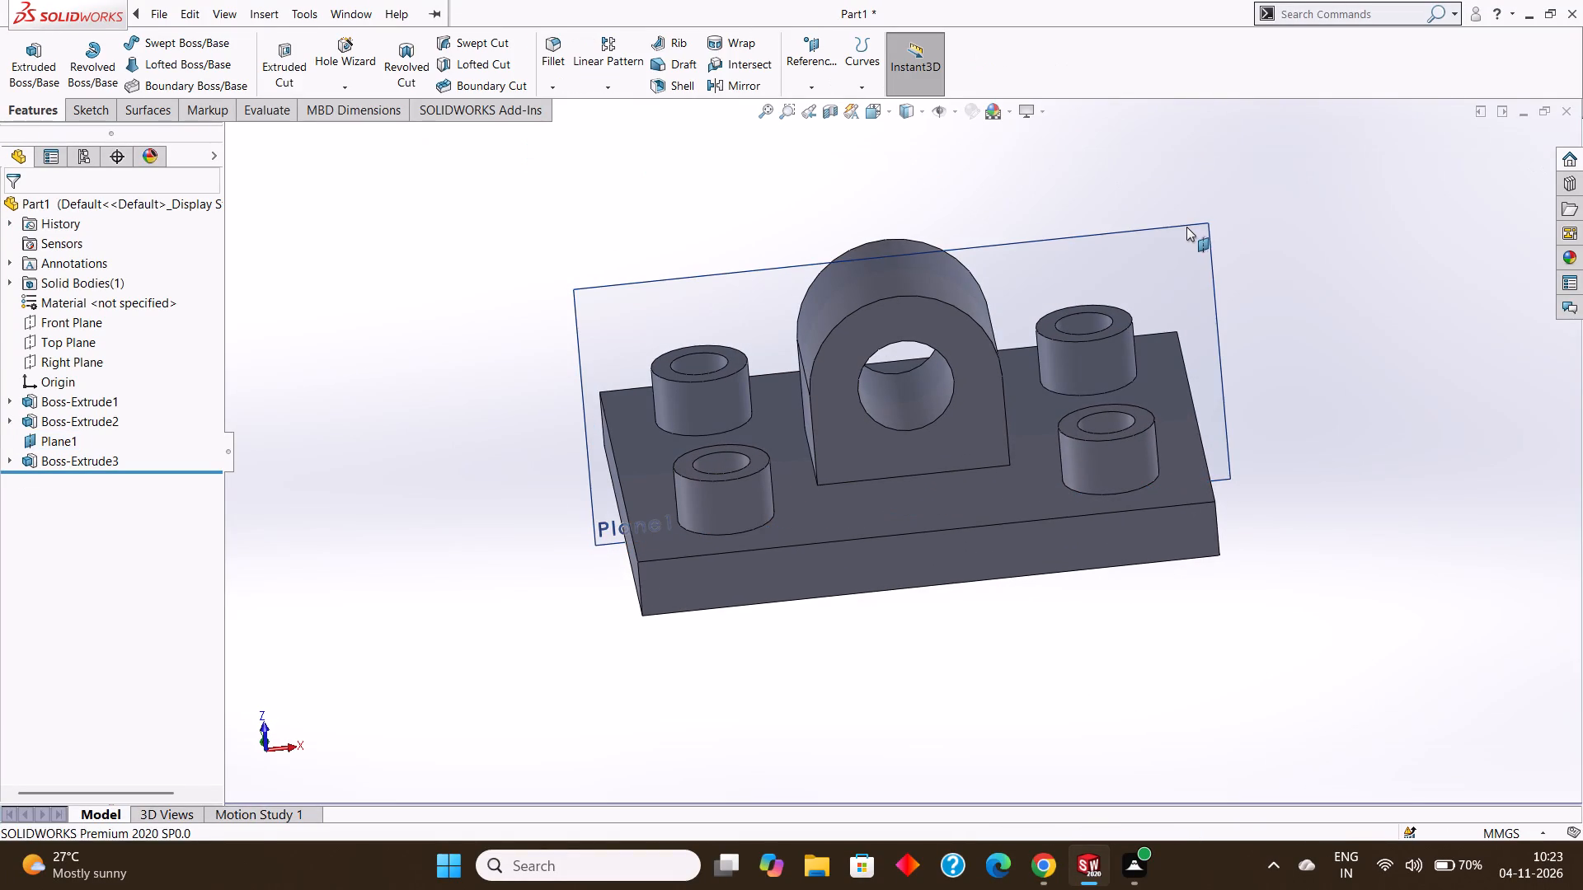
# Hide the reference plane that runs through the middle of the bearing block.
pyautogui.rightClick(1186, 227)
pyautogui.click(1252, 197)
pyautogui.moveTo(1229, 202); pyautogui.dragTo(1242, 193, button='middle')
# Save the part as "bearing housing support" in the tryfuji folder.
pyautogui.hotkey('ctrl', 's')
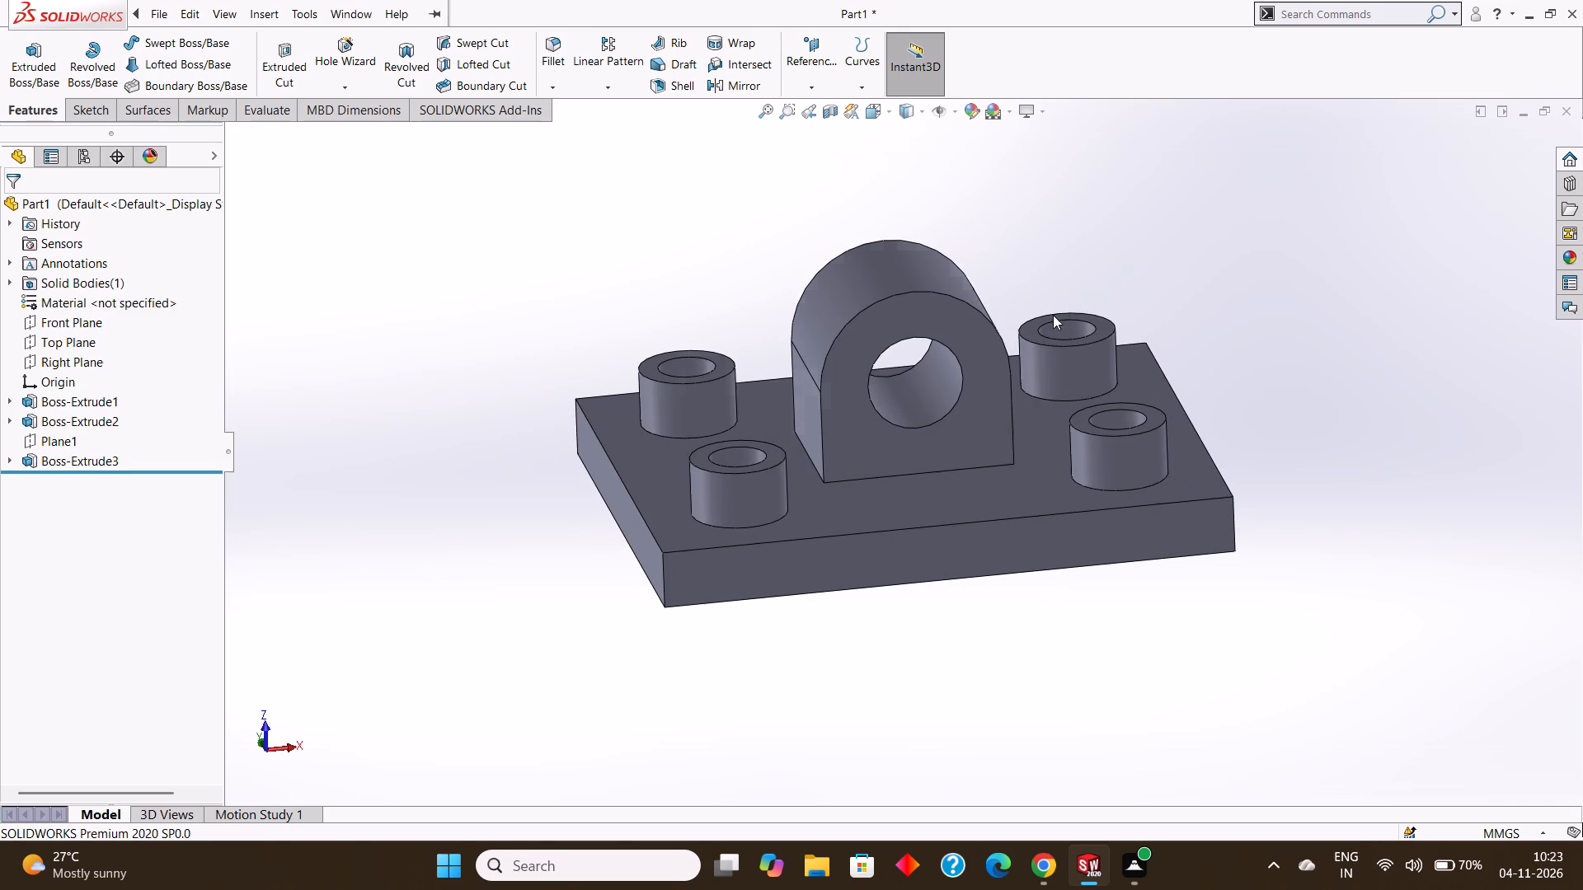
pyautogui.press('BackSpace')
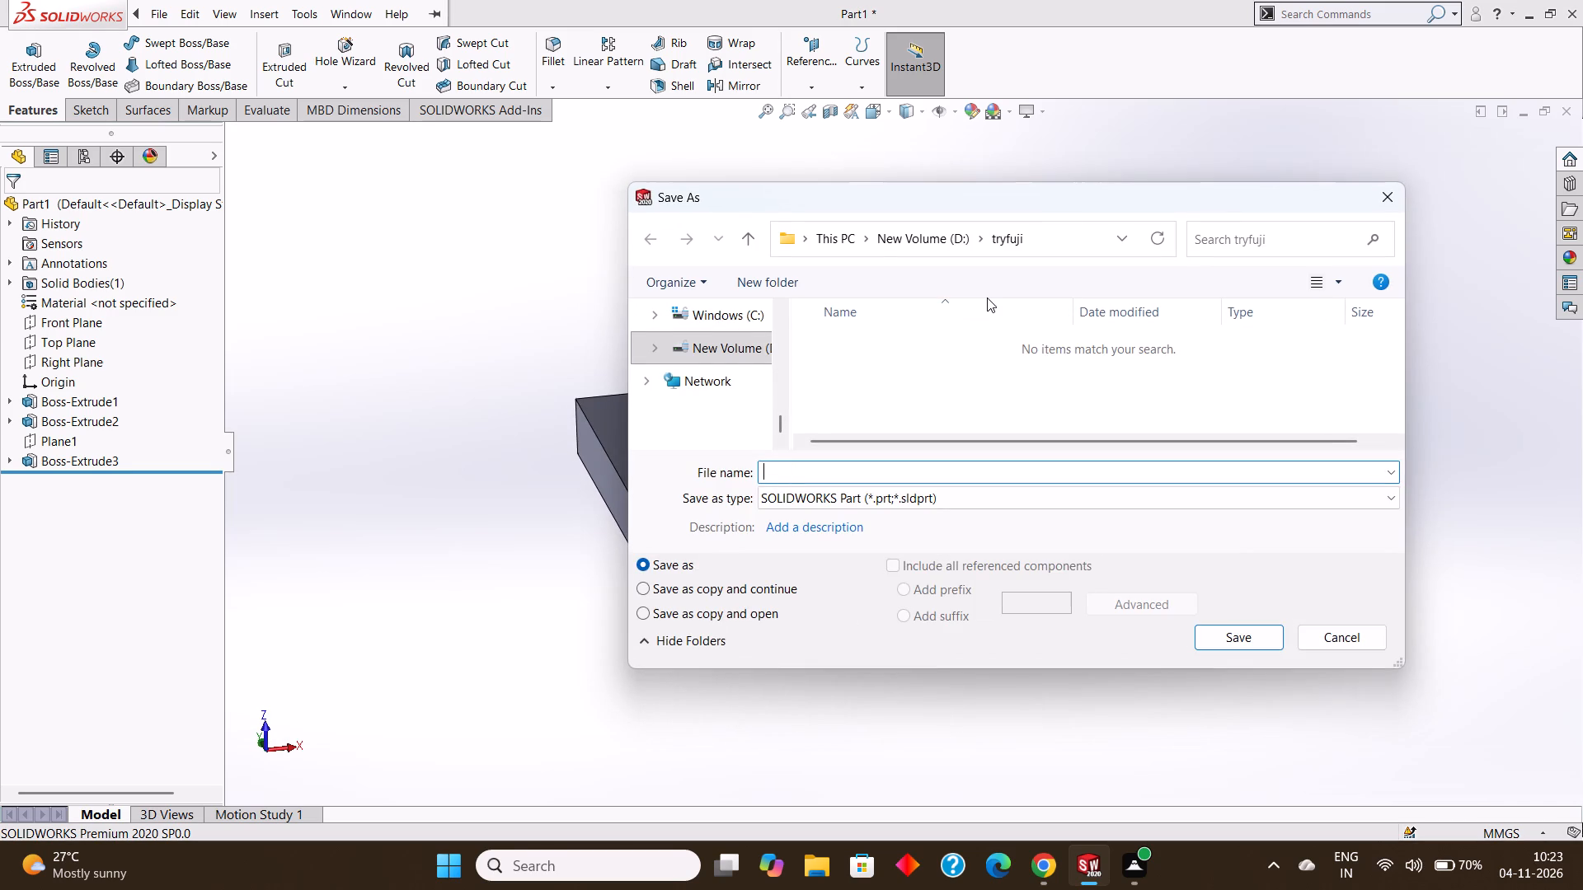
pyautogui.write('bear')
pyautogui.write('ing')
pyautogui.press('space')
pyautogui.write('housing support')
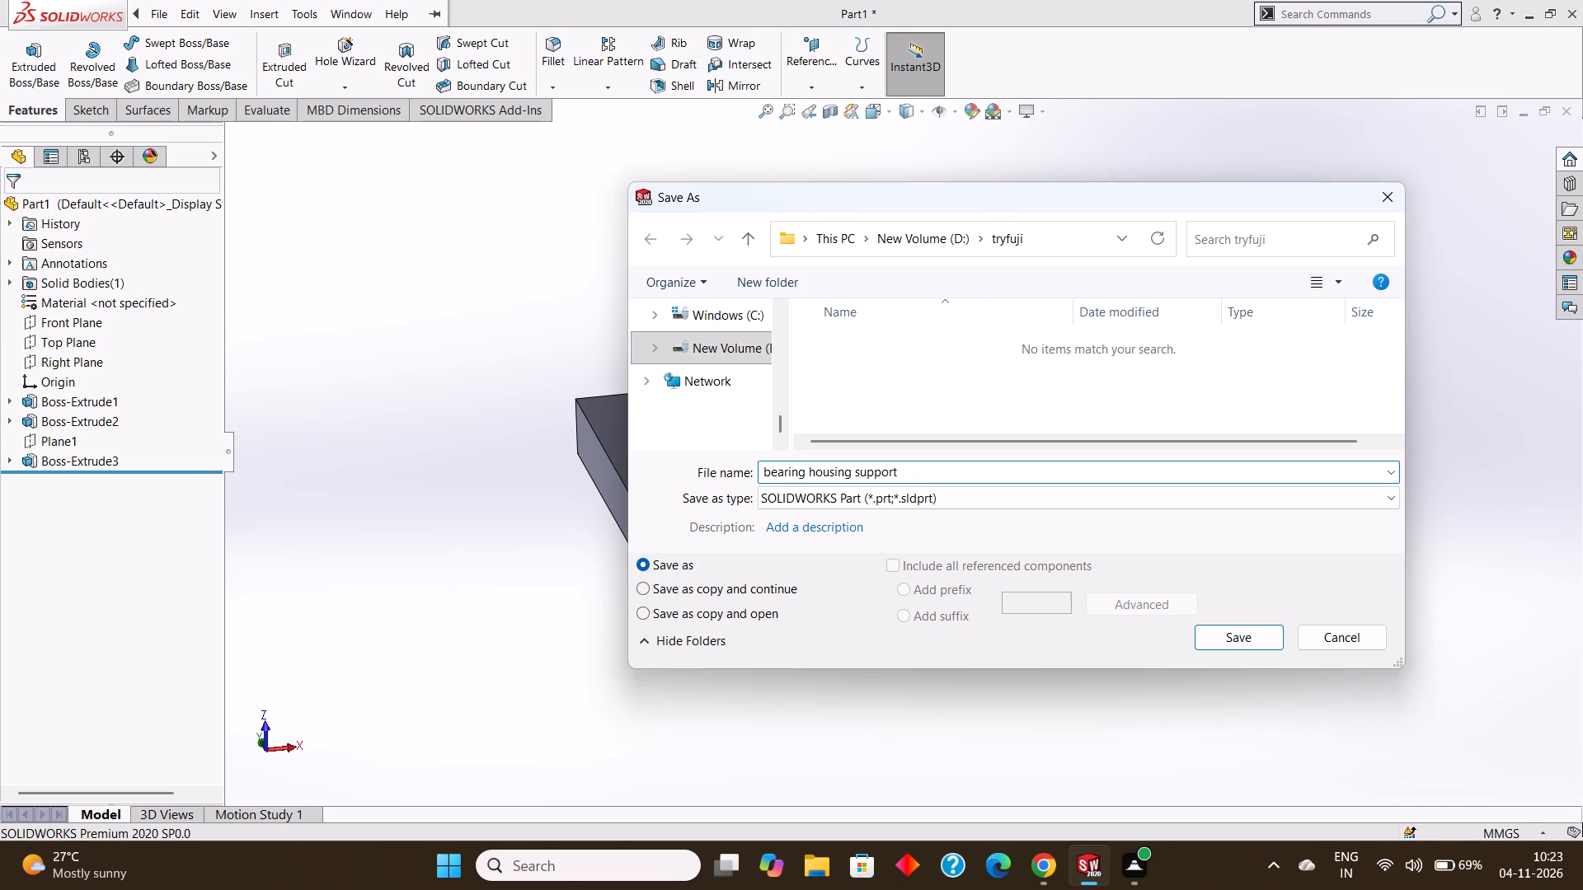
pyautogui.press('Return')
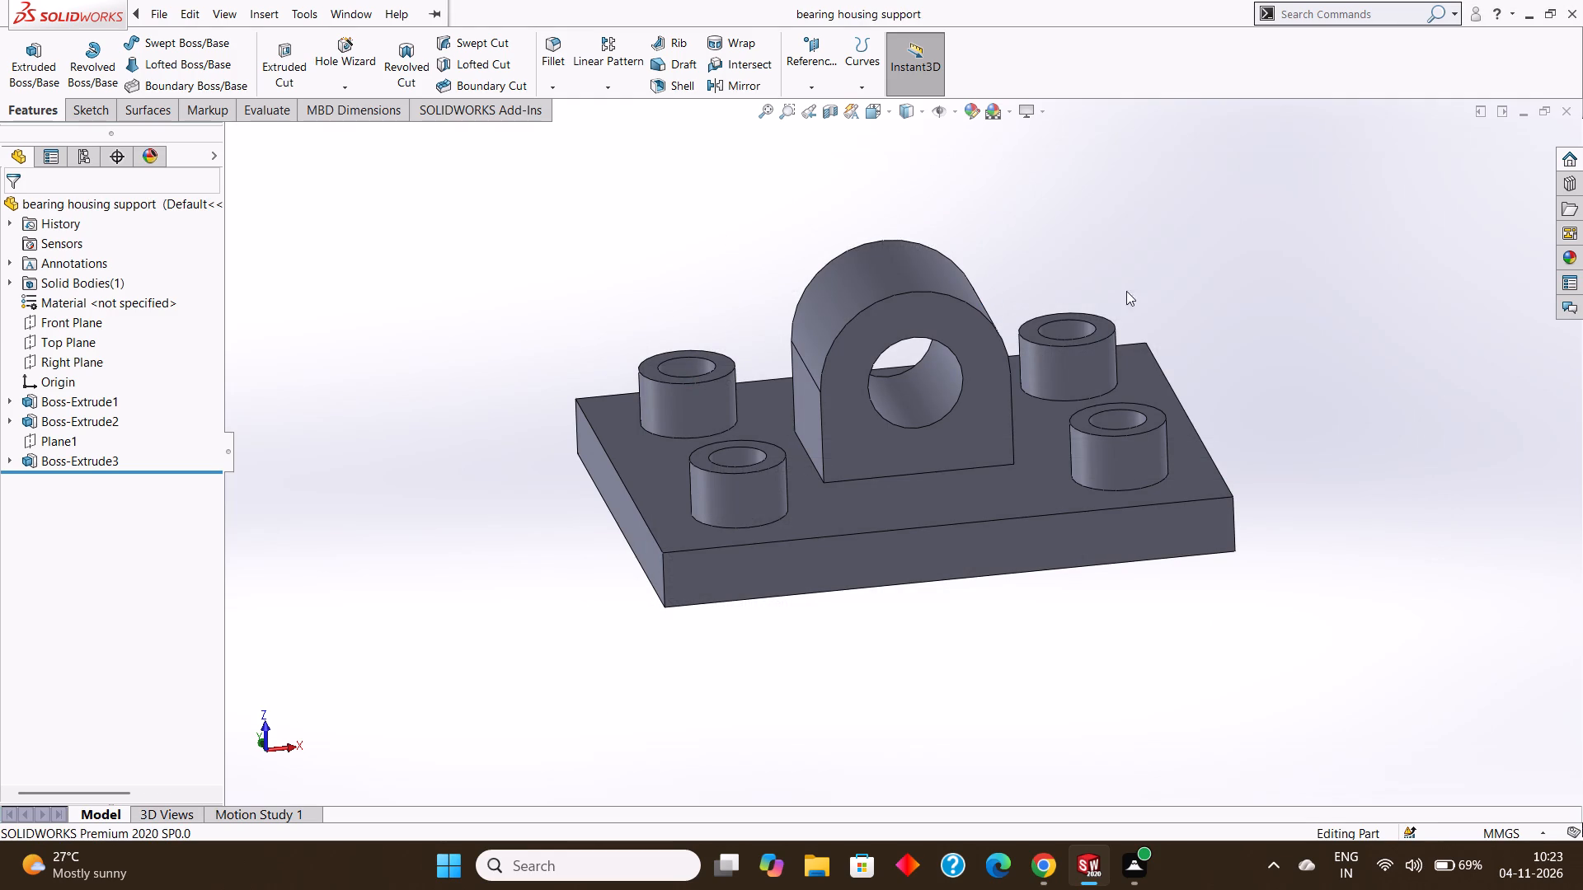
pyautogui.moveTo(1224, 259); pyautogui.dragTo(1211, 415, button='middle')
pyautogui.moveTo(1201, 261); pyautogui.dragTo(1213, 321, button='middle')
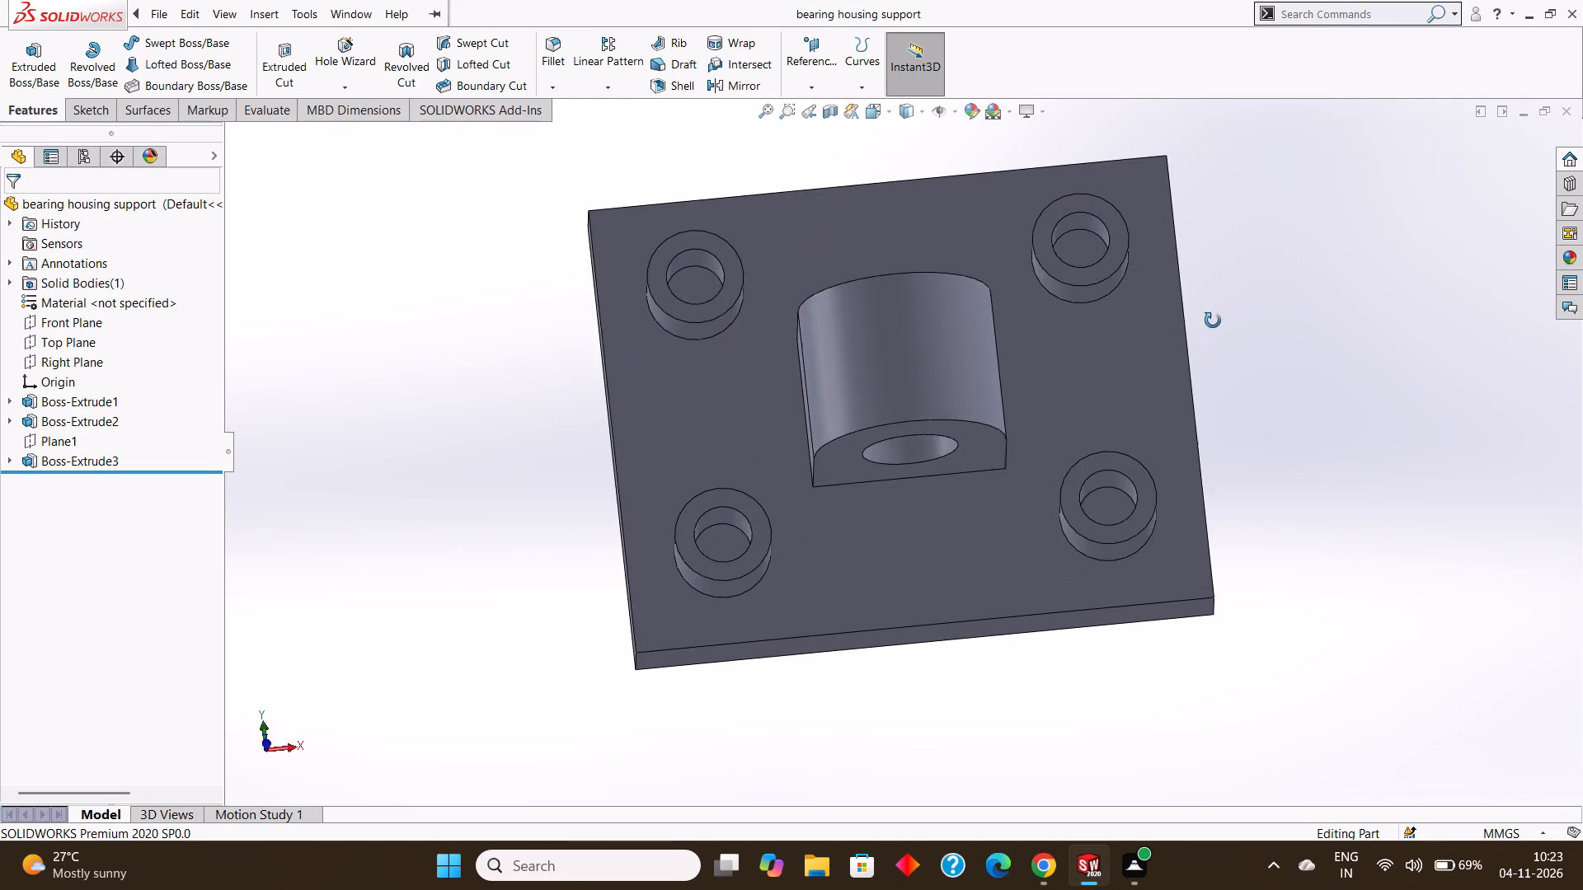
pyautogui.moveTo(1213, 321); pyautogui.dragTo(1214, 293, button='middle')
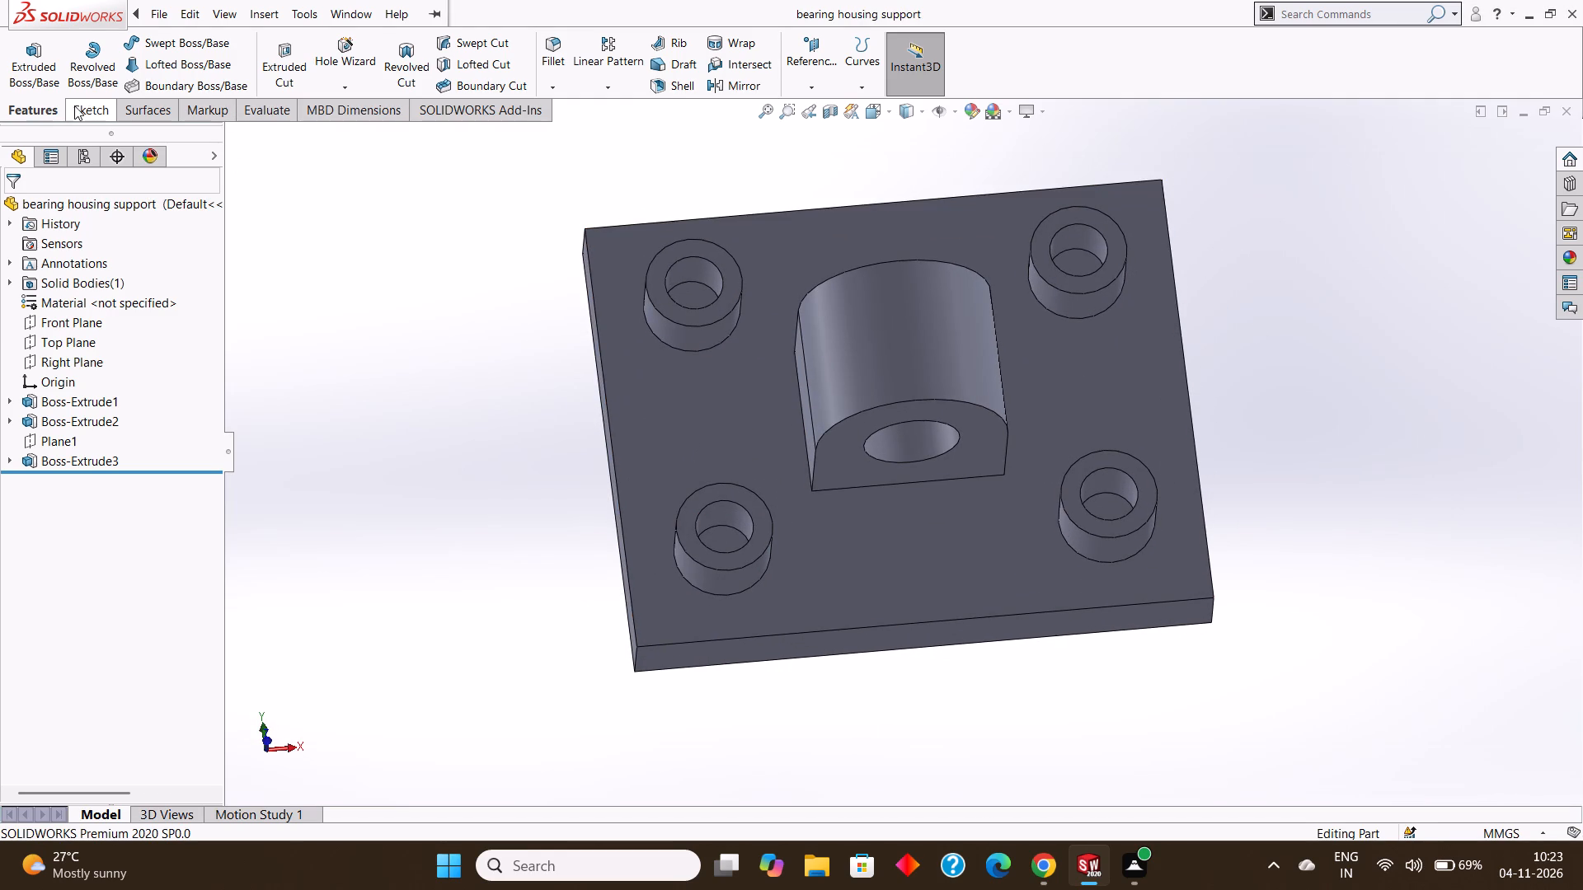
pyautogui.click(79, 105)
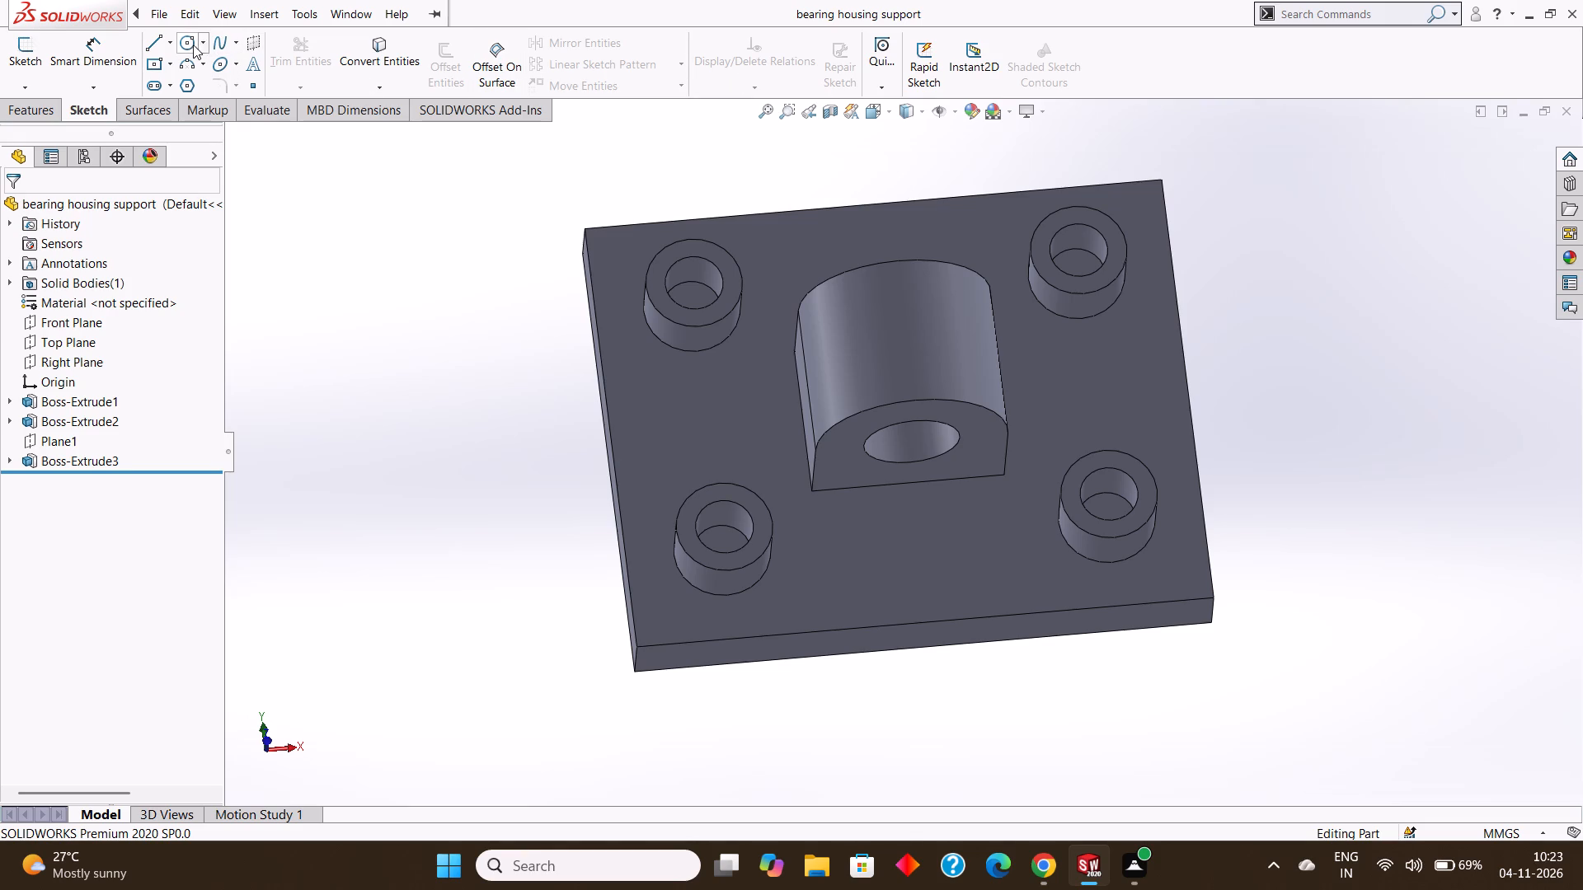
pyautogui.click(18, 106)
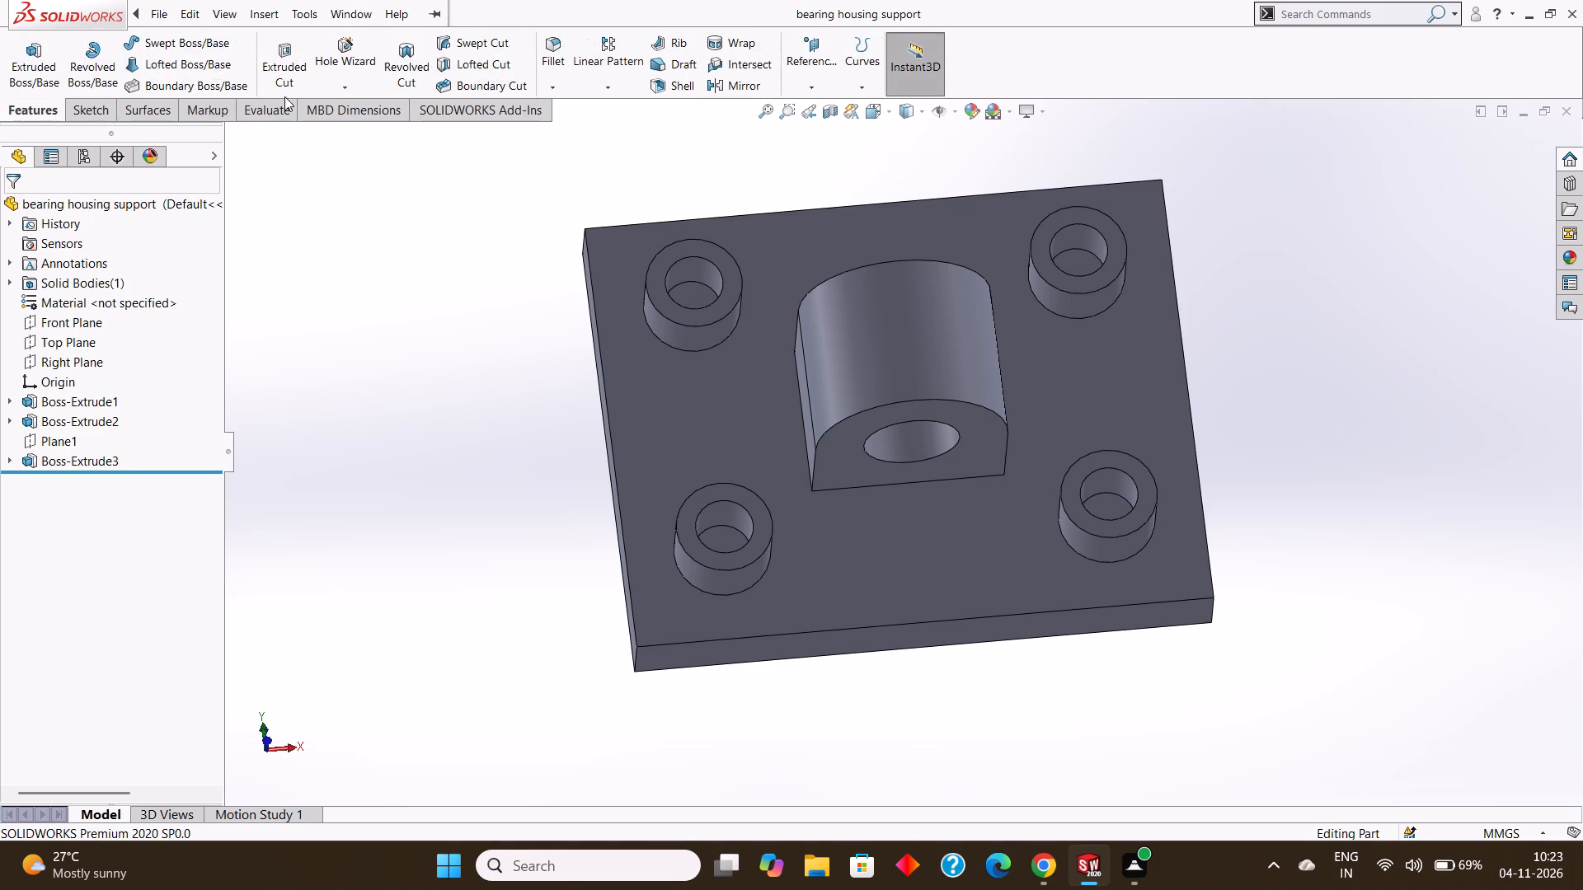
# Create a reference plane offset 15 mm from the Front Plane, level with the base plate's top face.
pyautogui.click(808, 82)
pyautogui.click(820, 101)
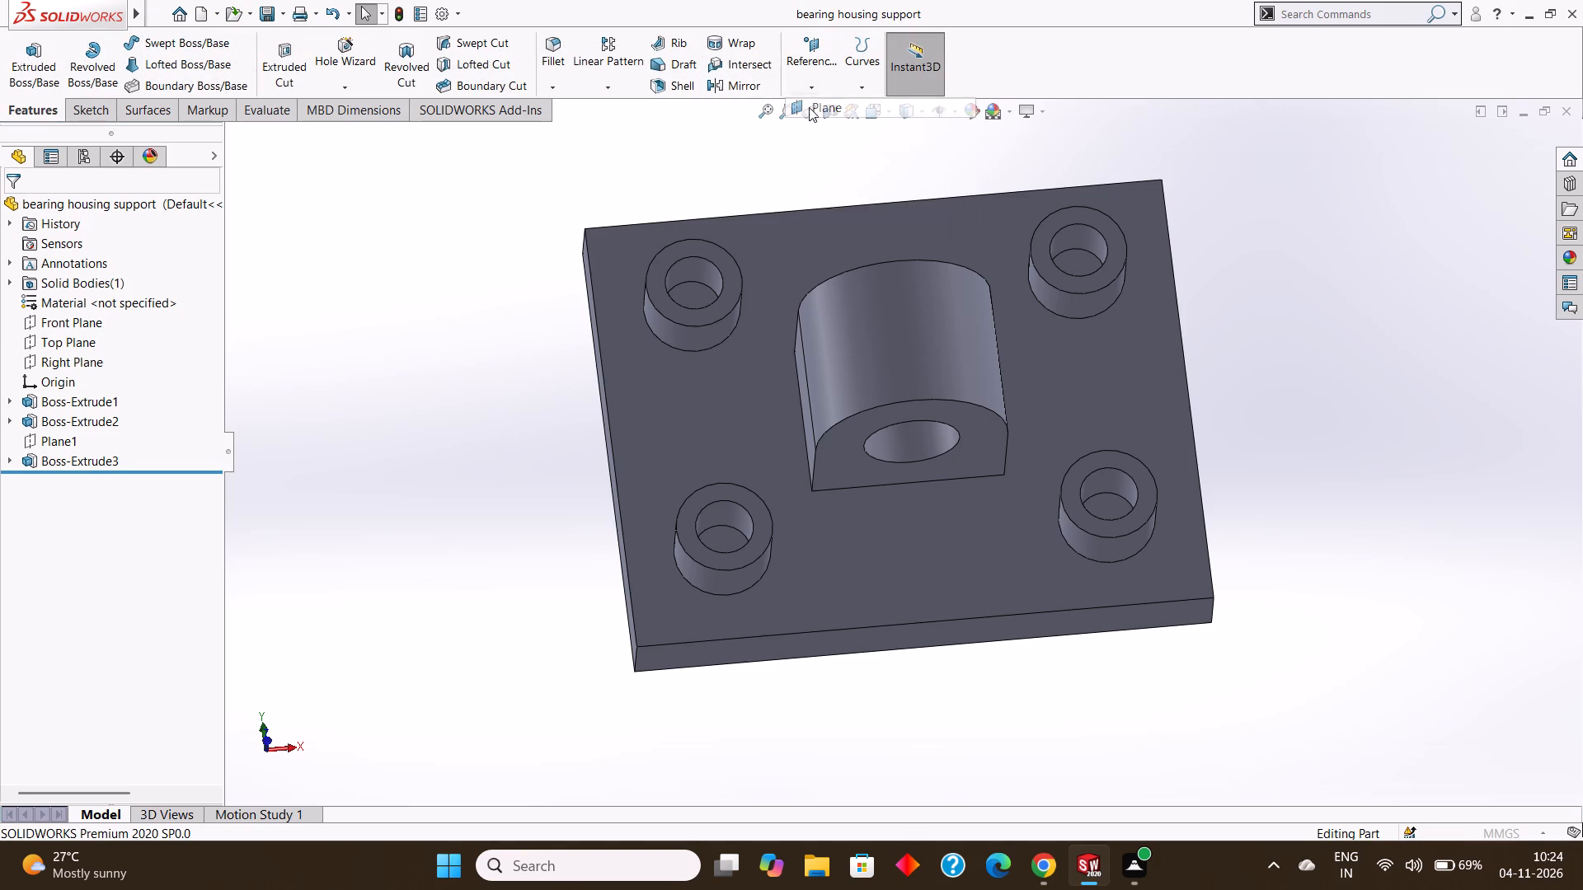
pyautogui.moveTo(411, 395); pyautogui.dragTo(409, 324, button='middle')
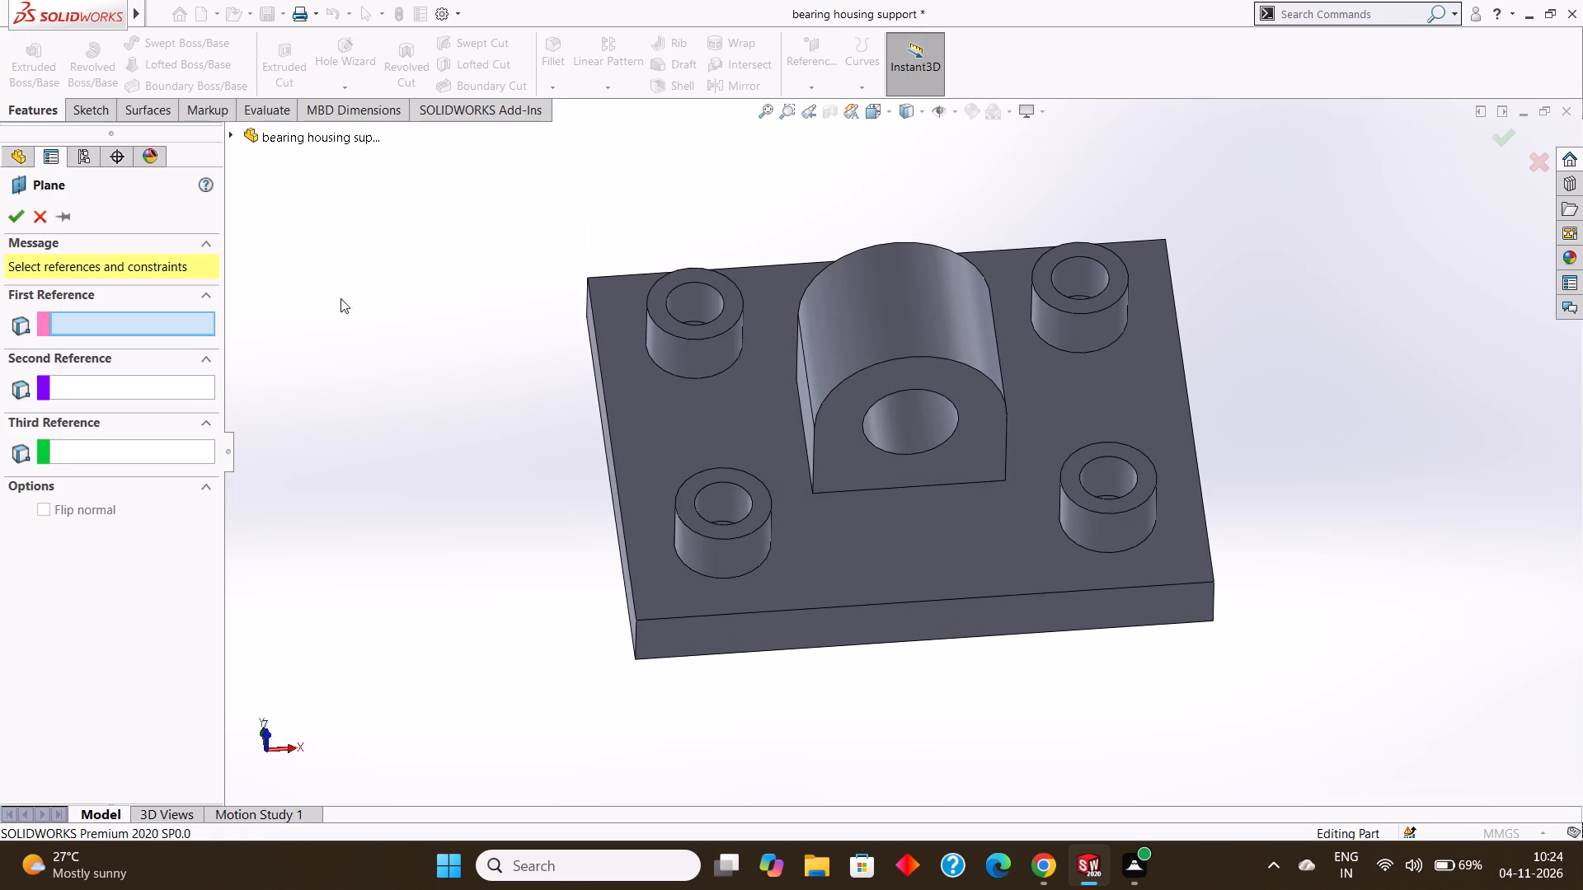
pyautogui.click(230, 131)
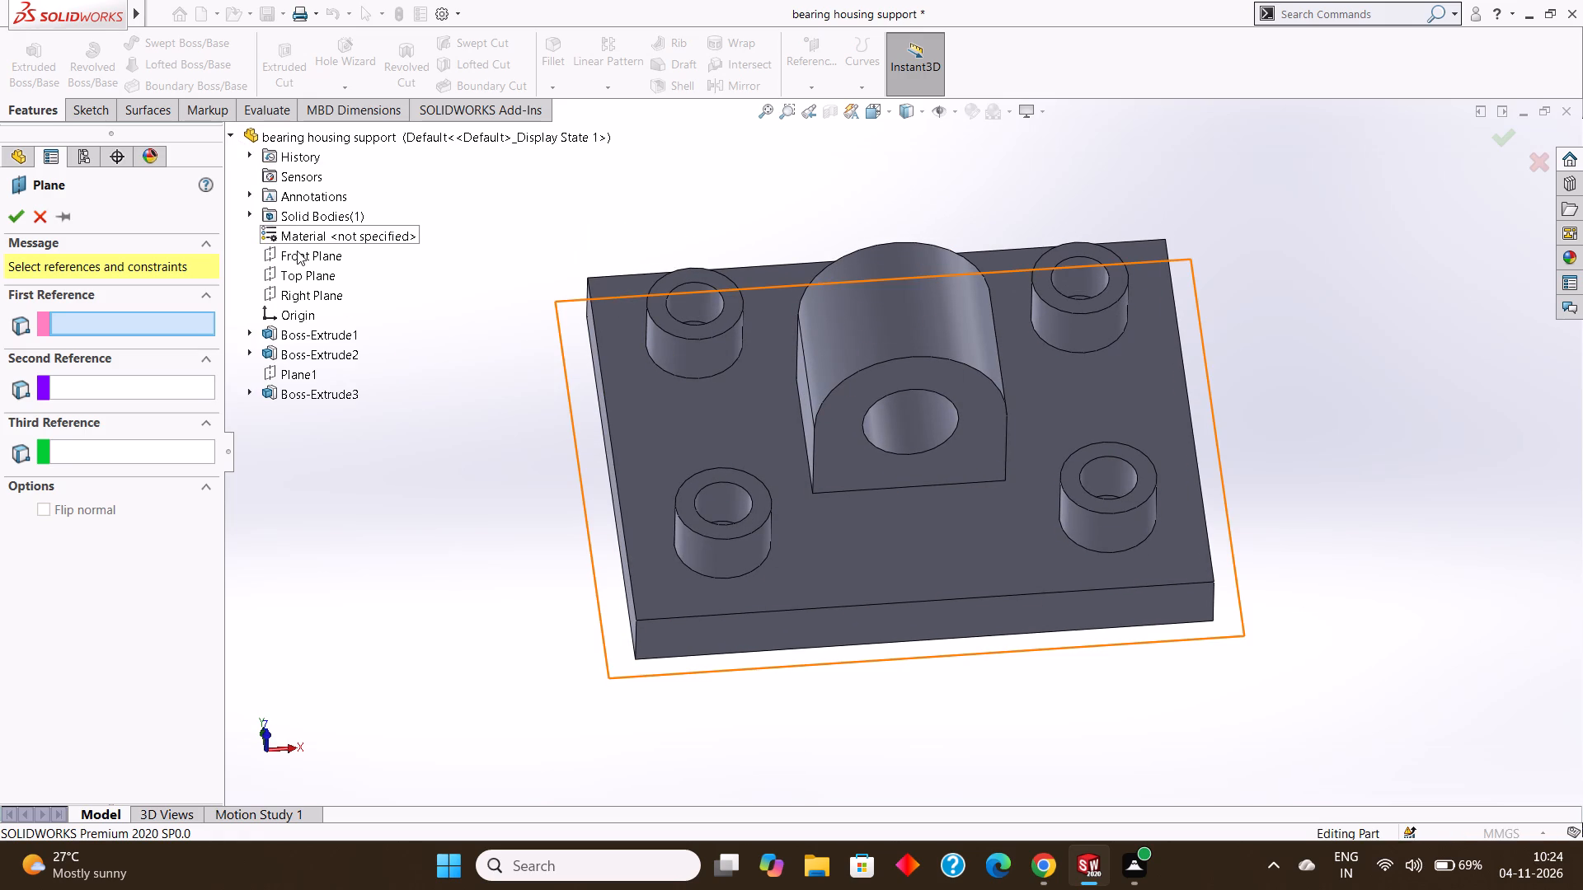
pyautogui.click(298, 251)
pyautogui.moveTo(414, 314); pyautogui.dragTo(420, 180, button='middle')
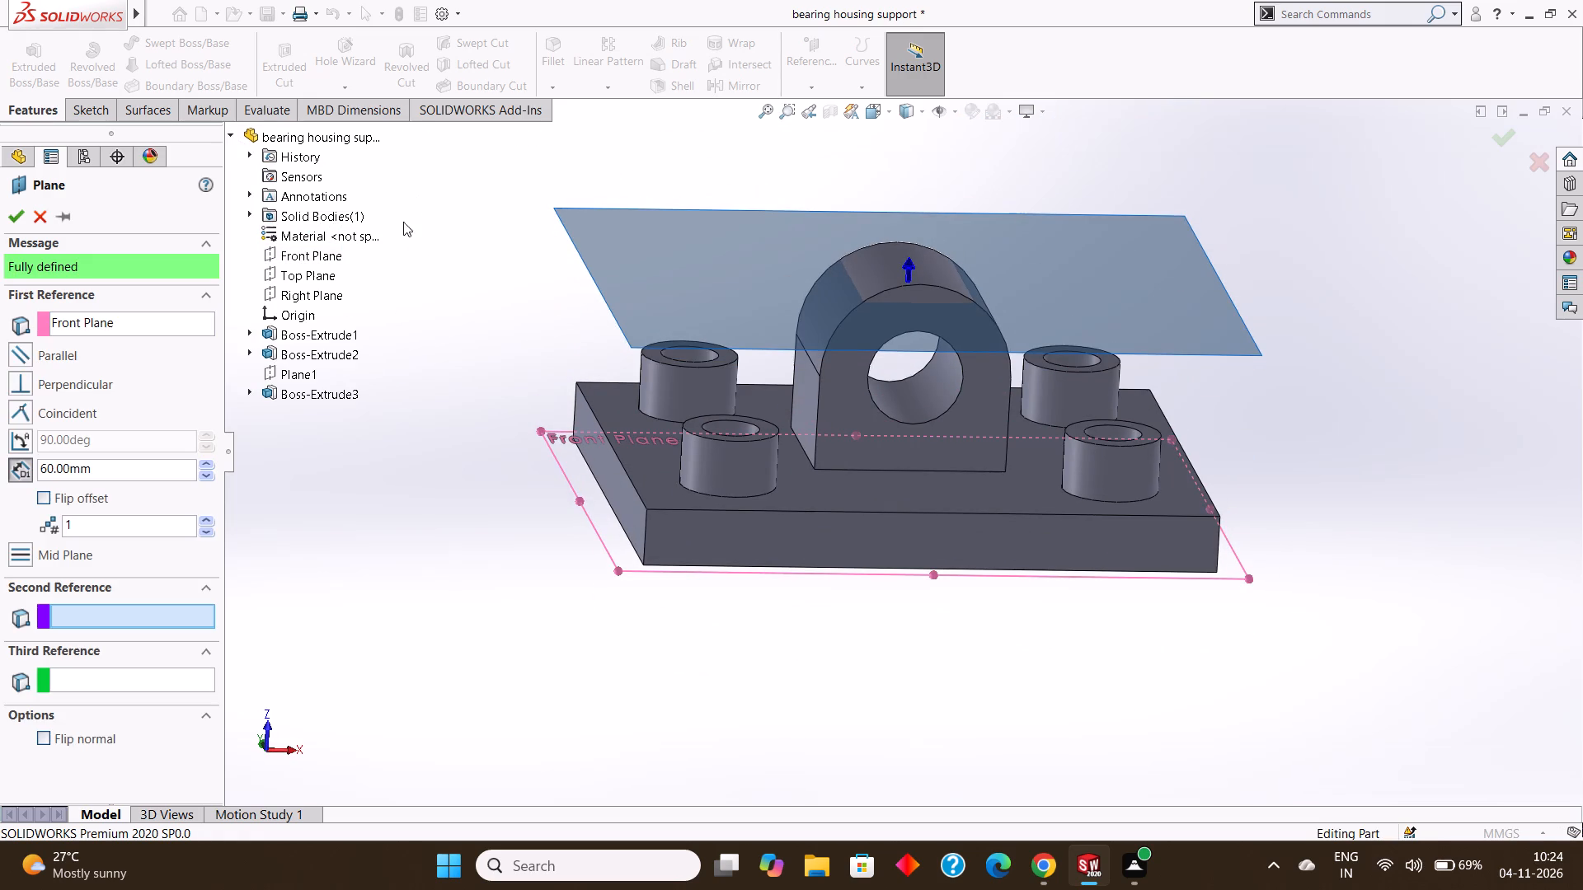
pyautogui.moveTo(137, 469); pyautogui.dragTo(8, 465)
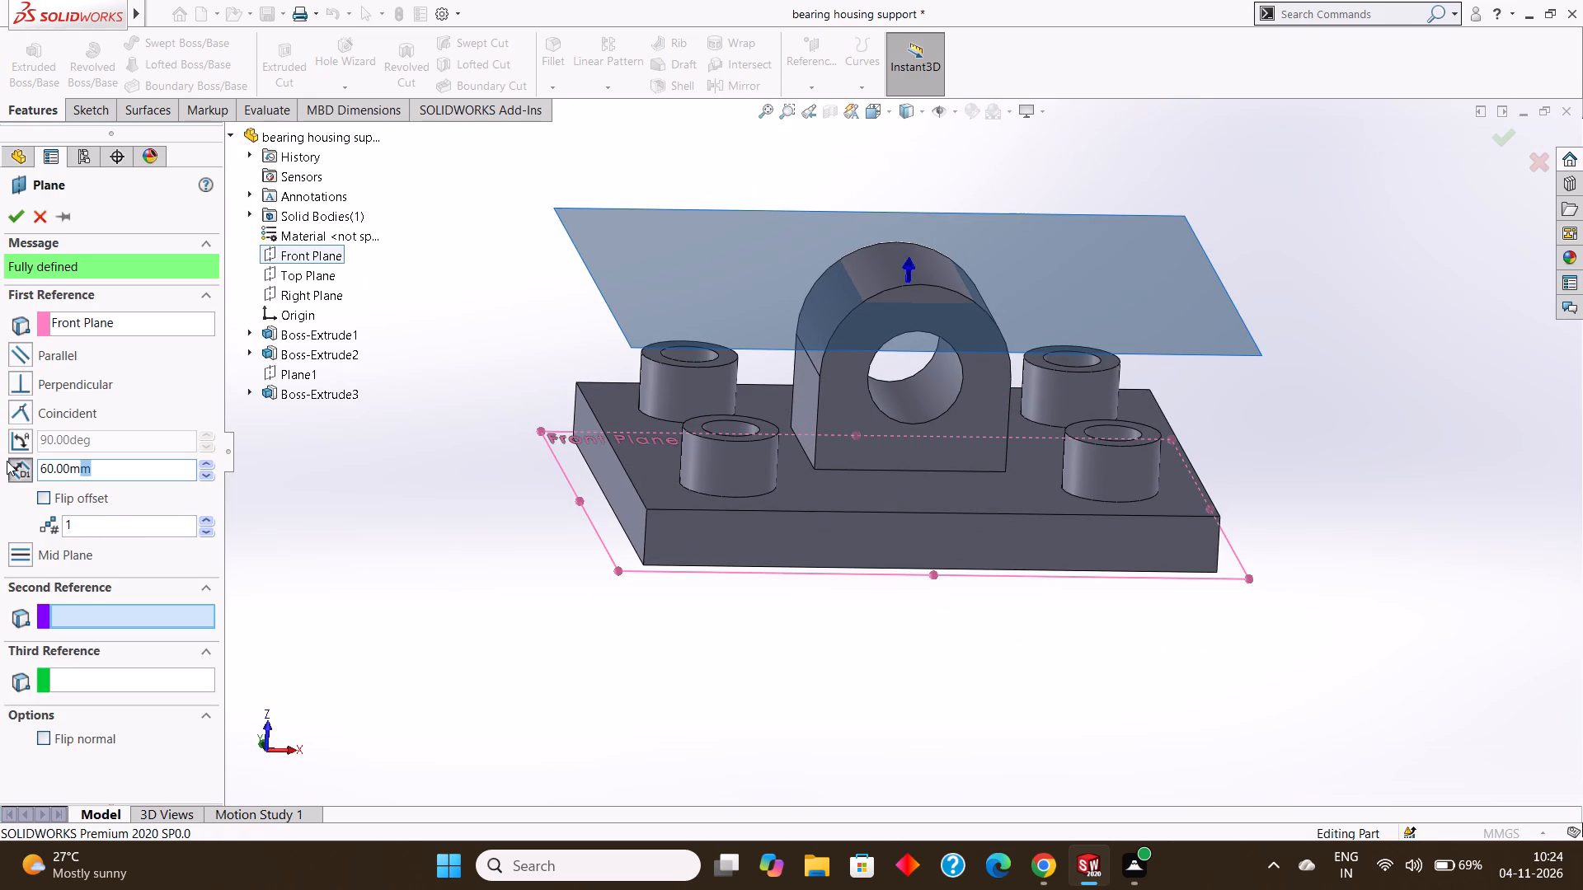
pyautogui.press('BackSpace')
pyautogui.press('0')
pyautogui.press('Return')
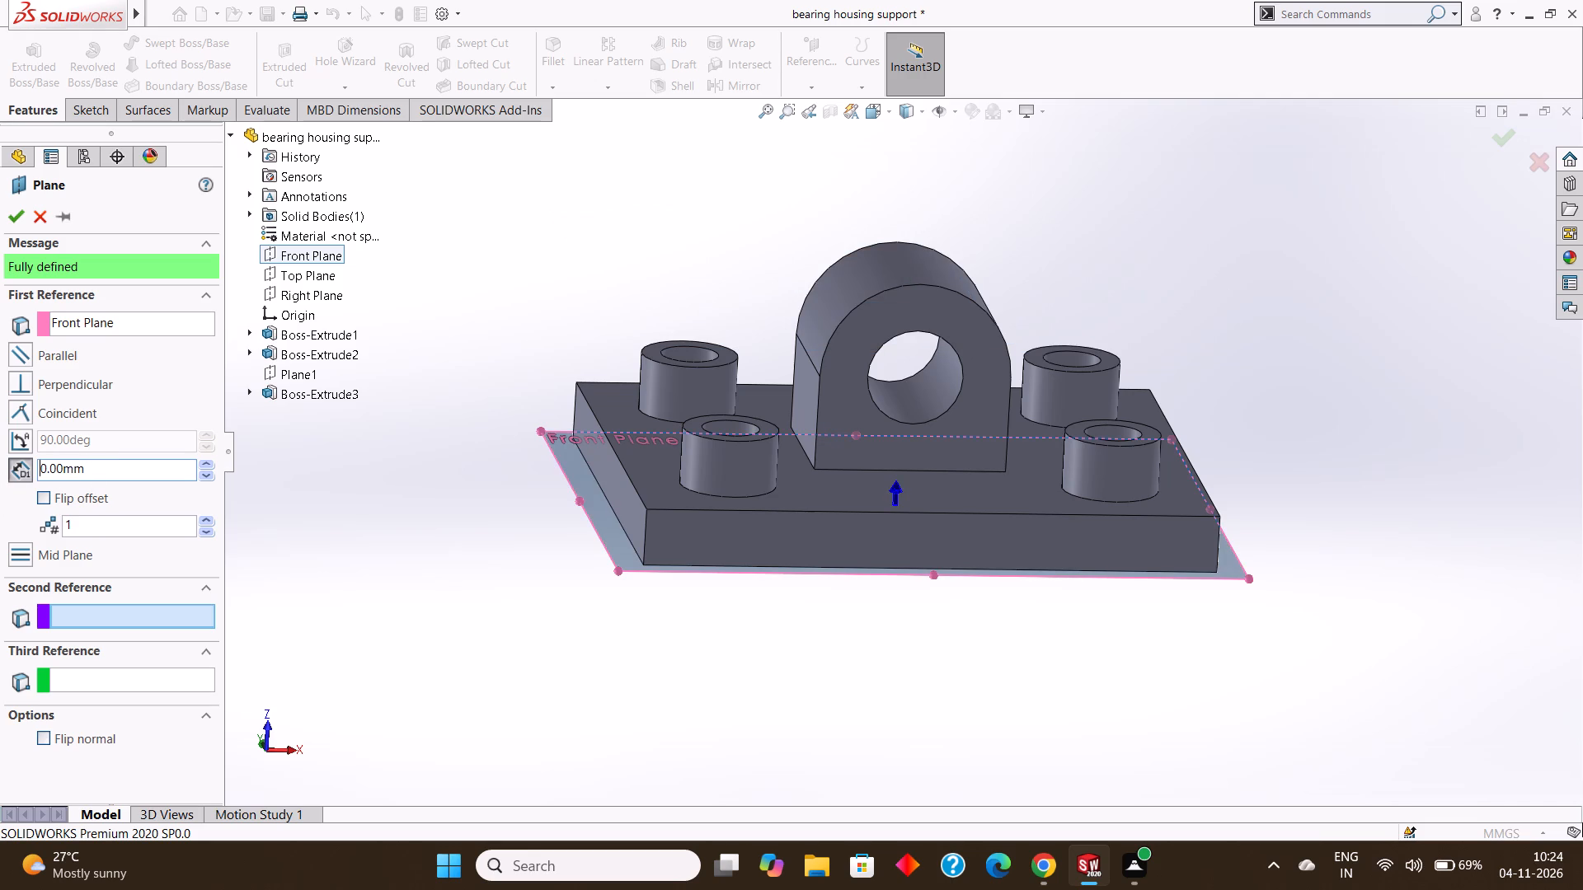
pyautogui.moveTo(122, 467); pyautogui.dragTo(0, 475)
pyautogui.press('BackSpace')
pyautogui.write('15')
pyautogui.press('Return')
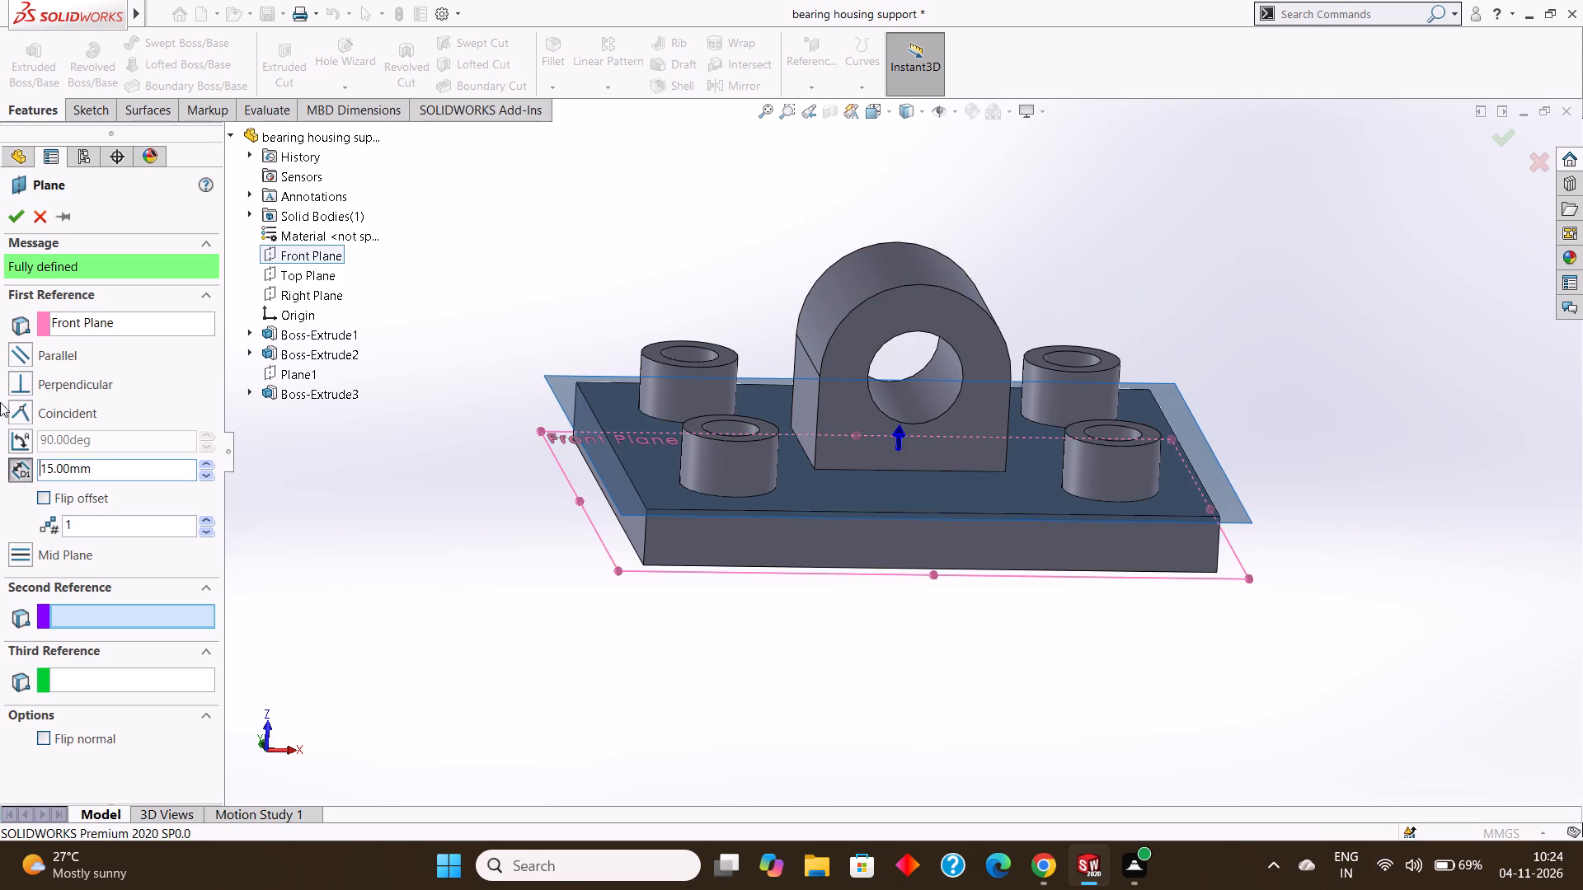
pyautogui.click(15, 225)
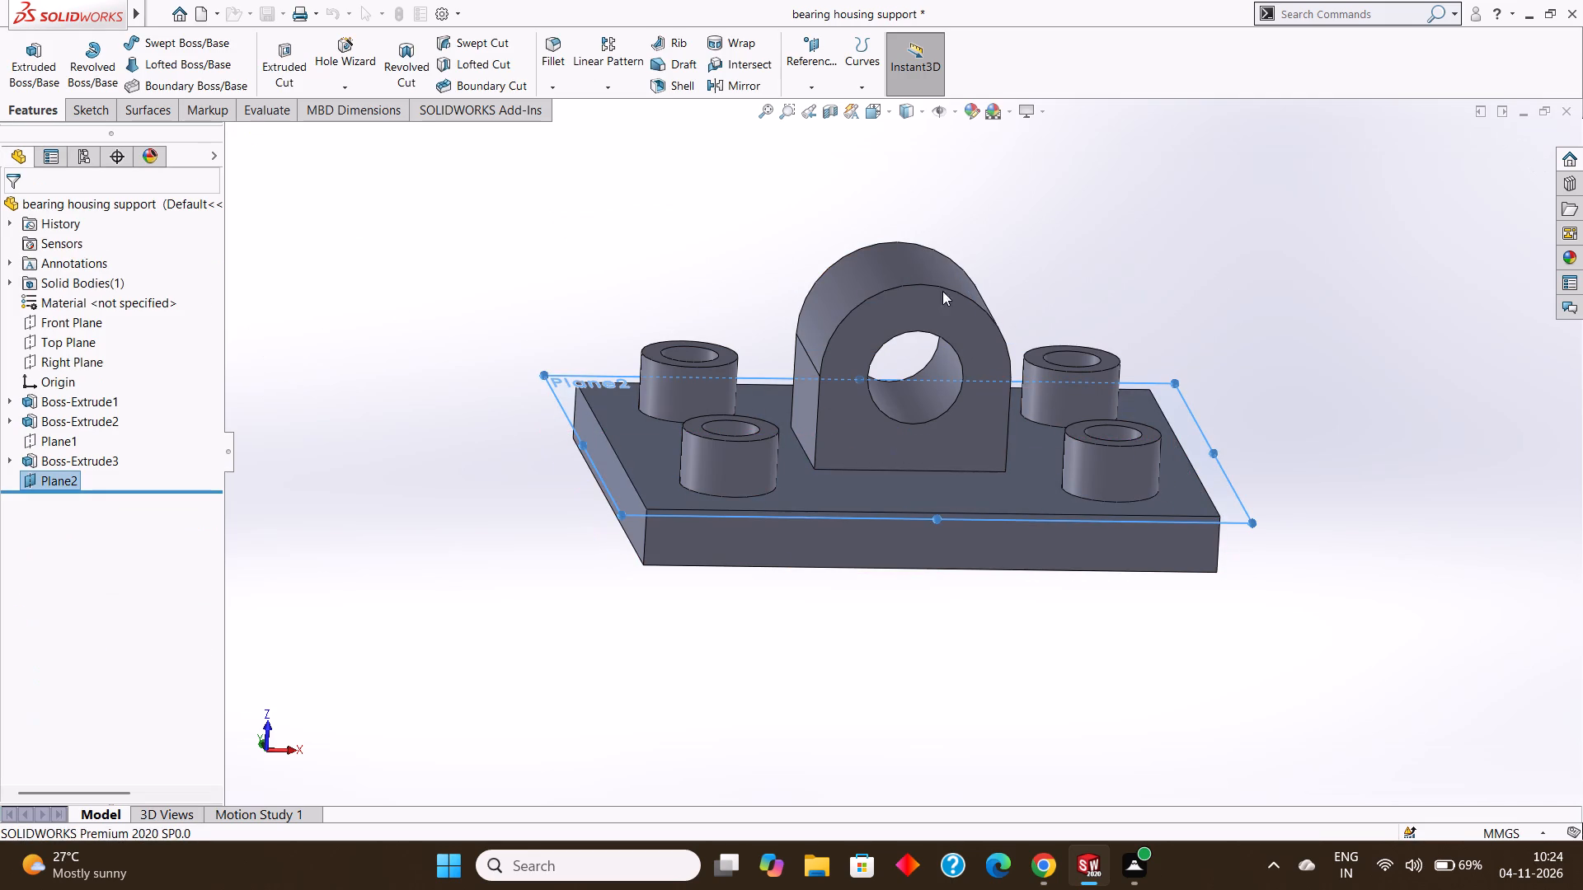
pyautogui.click(1271, 210)
# Start a sketch on the new 15 mm offset plane and view it face-on.
pyautogui.moveTo(1333, 247); pyautogui.dragTo(1360, 271, button='middle')
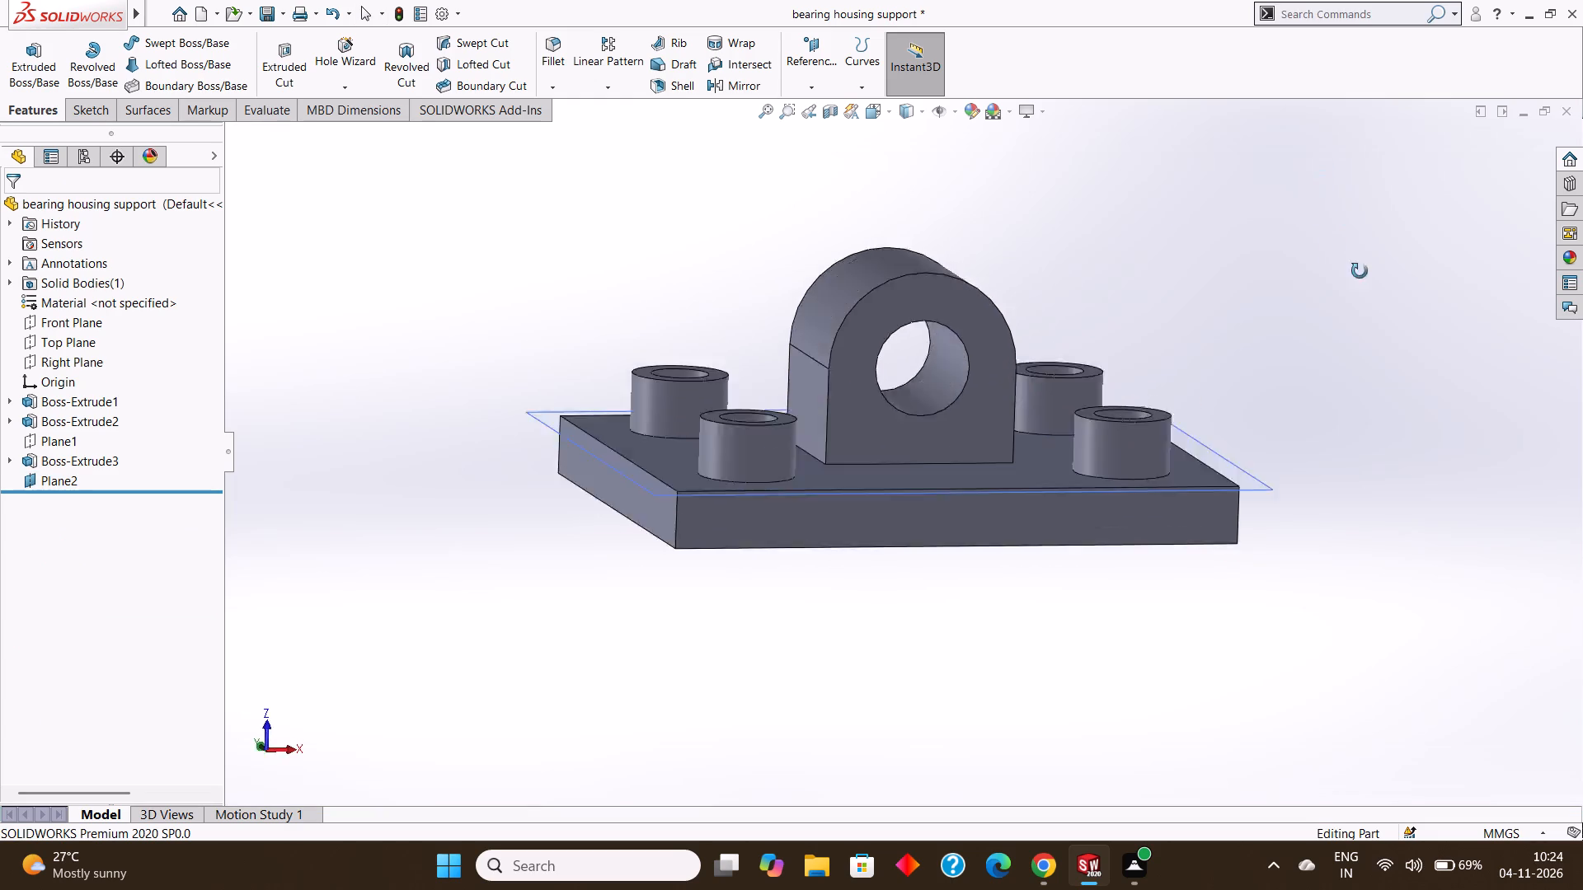
pyautogui.moveTo(1360, 271); pyautogui.dragTo(1324, 430, button='middle')
pyautogui.scroll(3, 1327, 384)
pyautogui.moveTo(1364, 338); pyautogui.dragTo(1397, 394, button='middle')
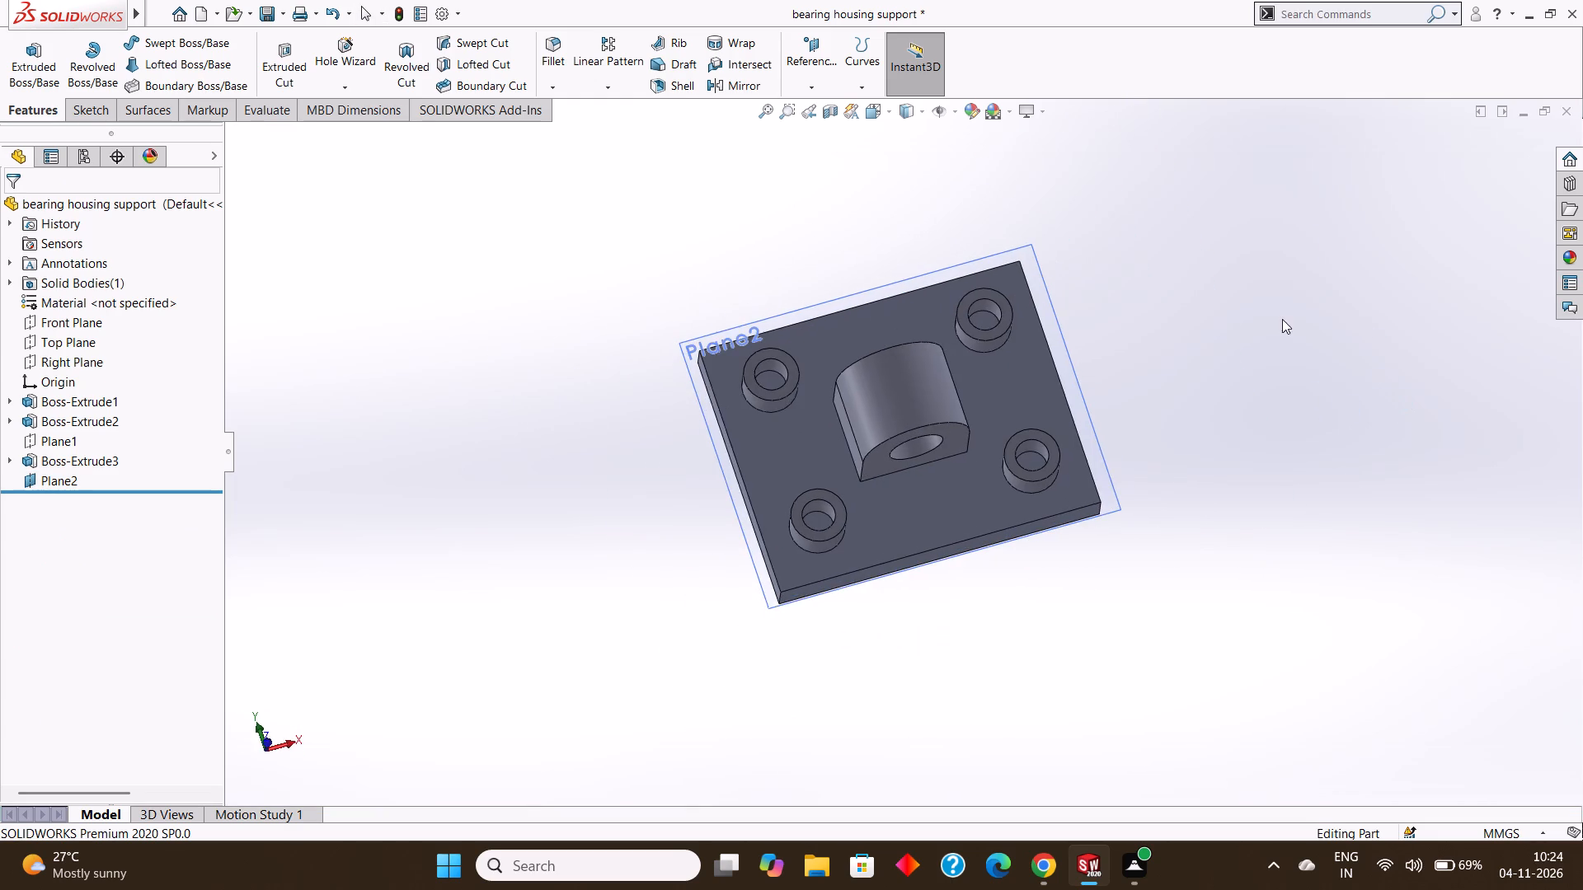
pyautogui.moveTo(1281, 316); pyautogui.dragTo(1261, 331, button='middle')
pyautogui.scroll(-4, 1066, 244)
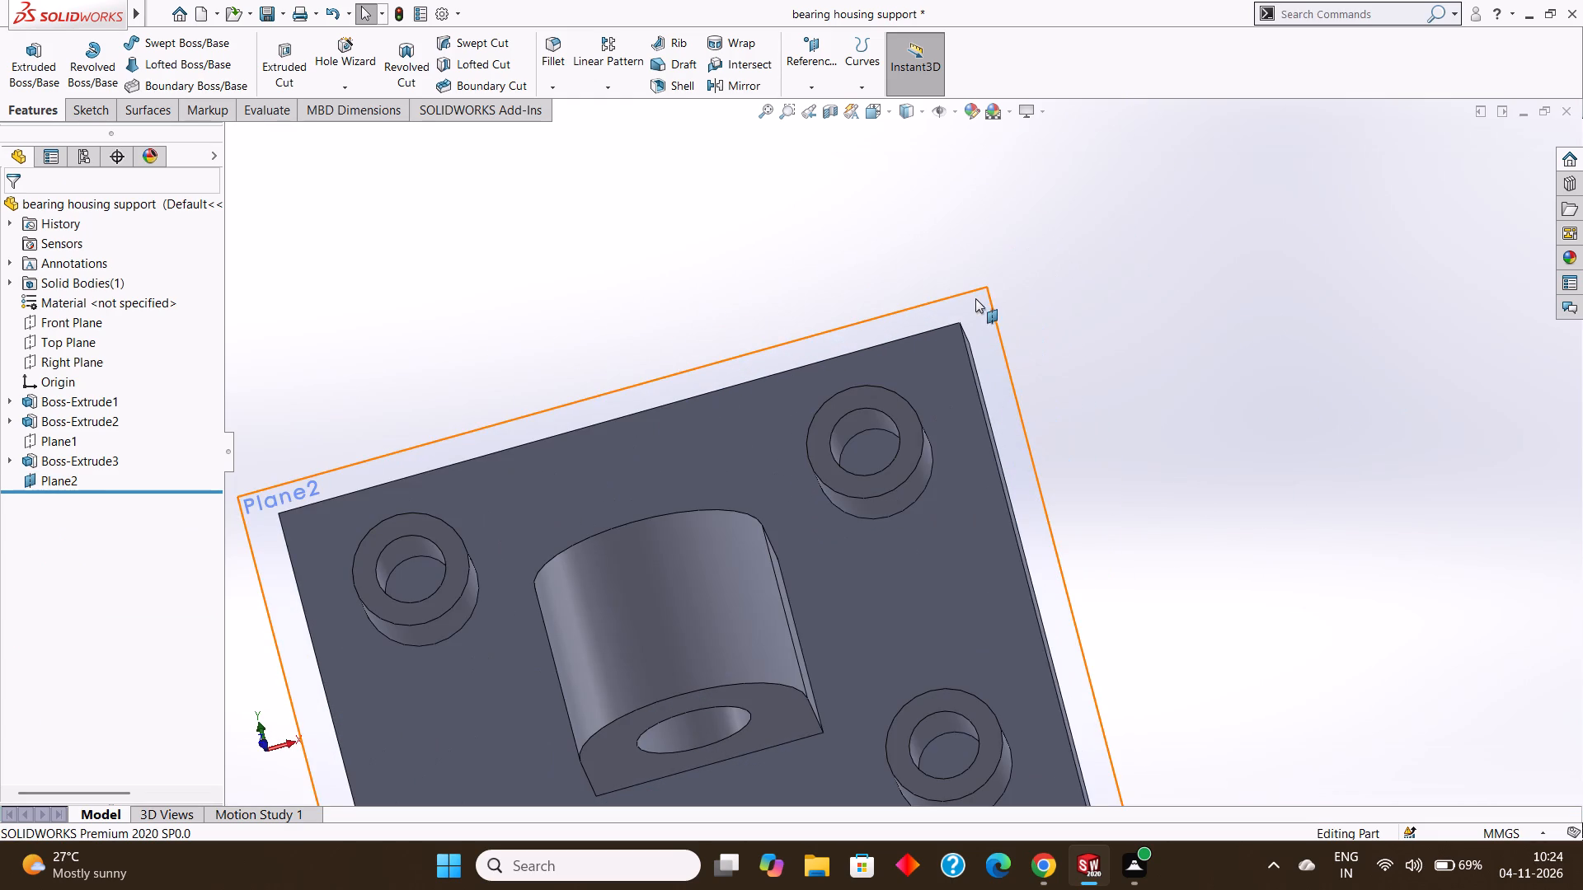
pyautogui.click(975, 298)
pyautogui.click(1051, 251)
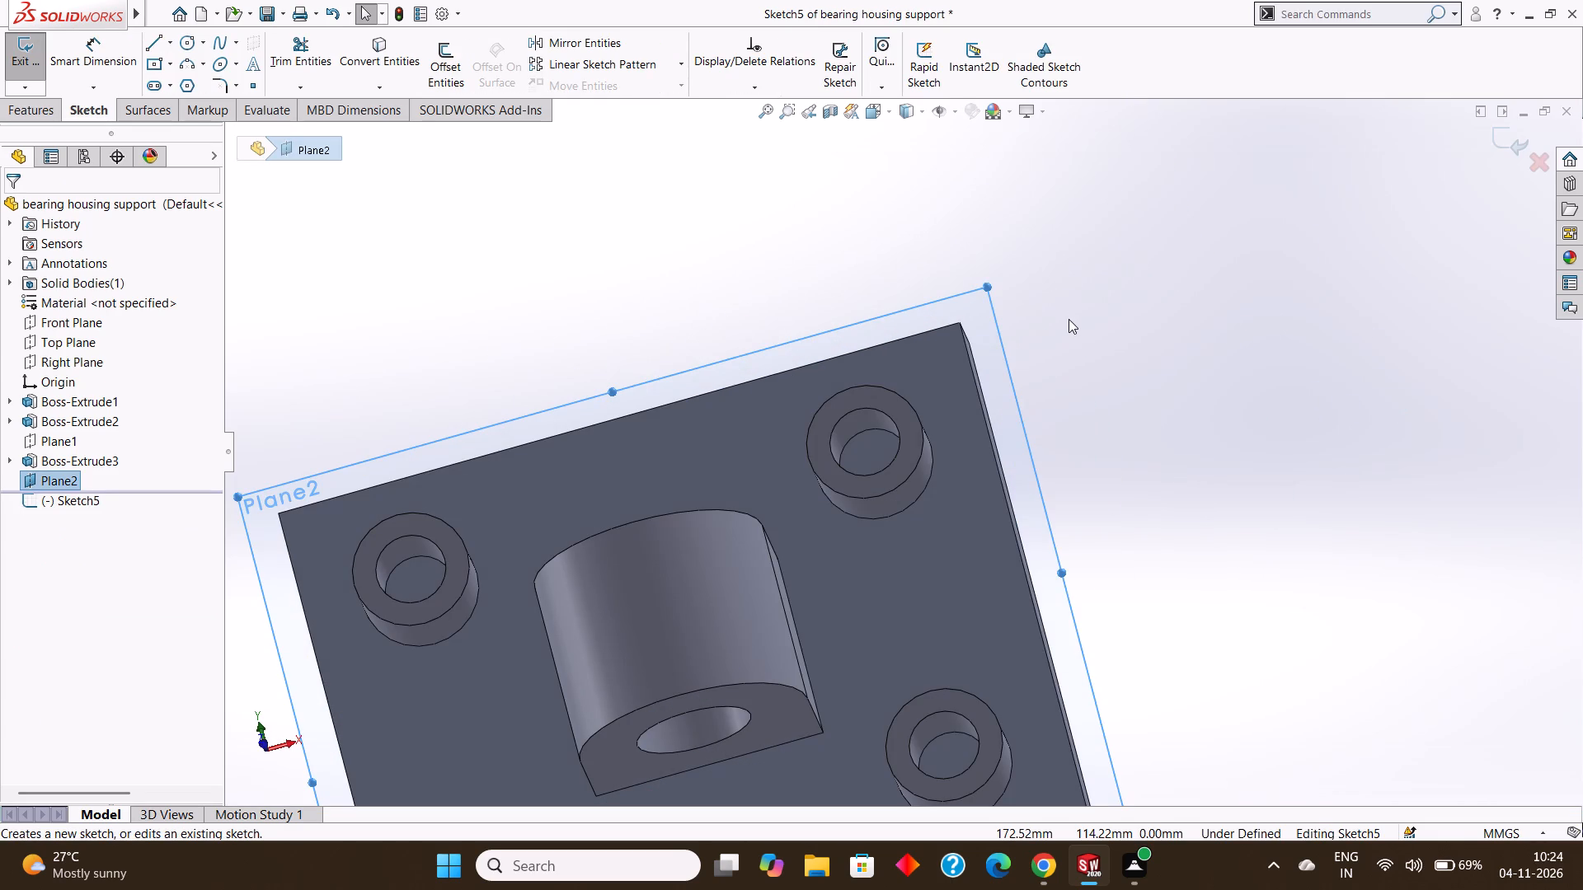
pyautogui.hotkey('ctrl', '8')
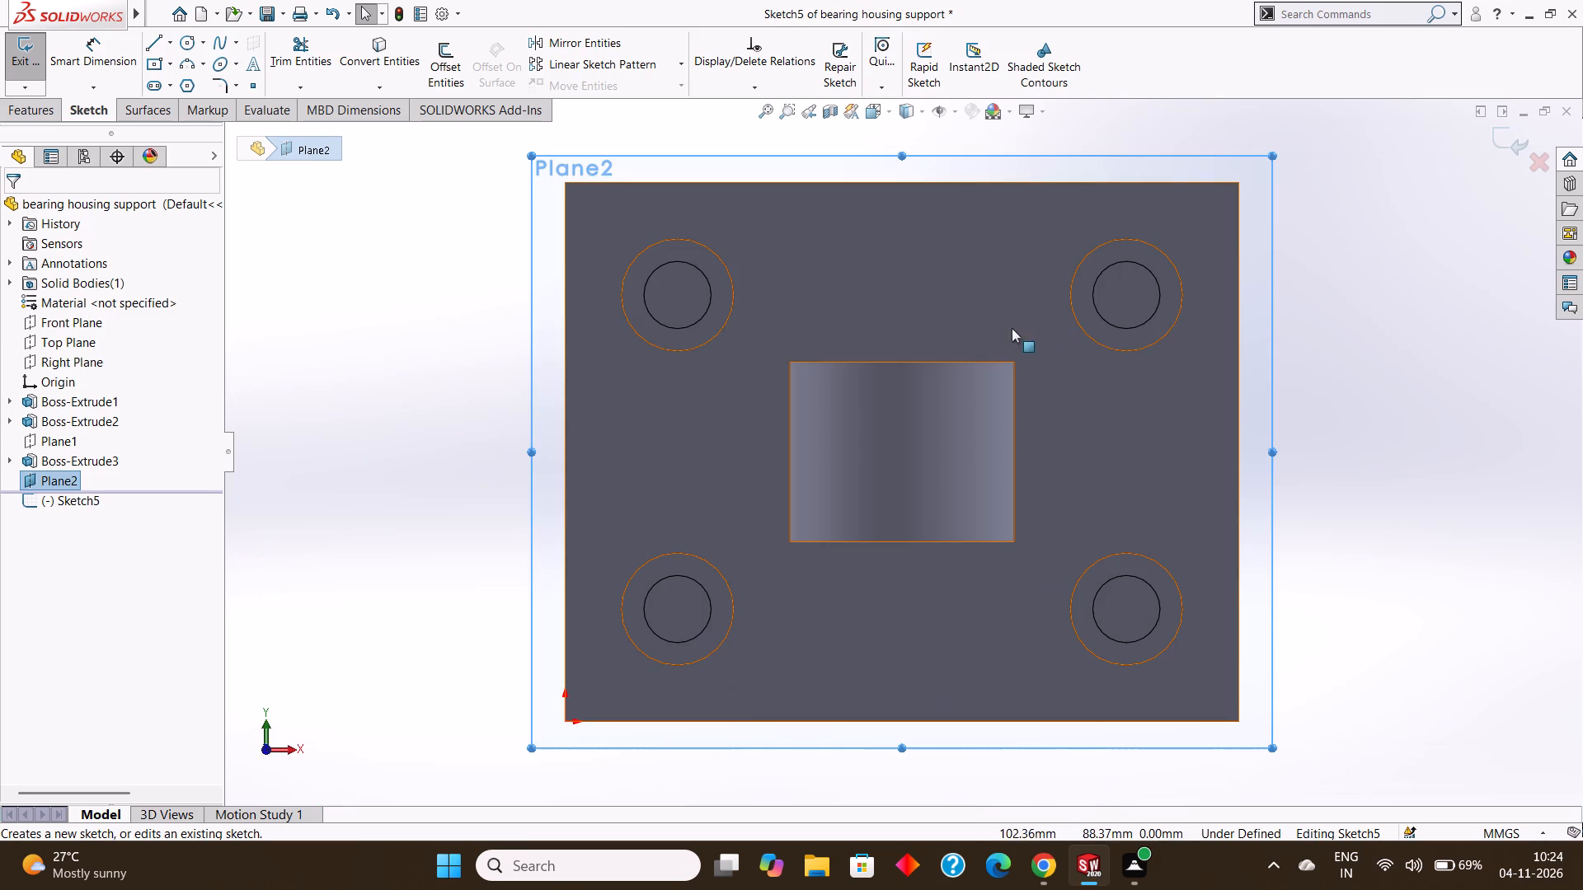
# Examine the plate, bosses and bearing block around the new sketch plane from different angles.
pyautogui.scroll(1, 826, 327)
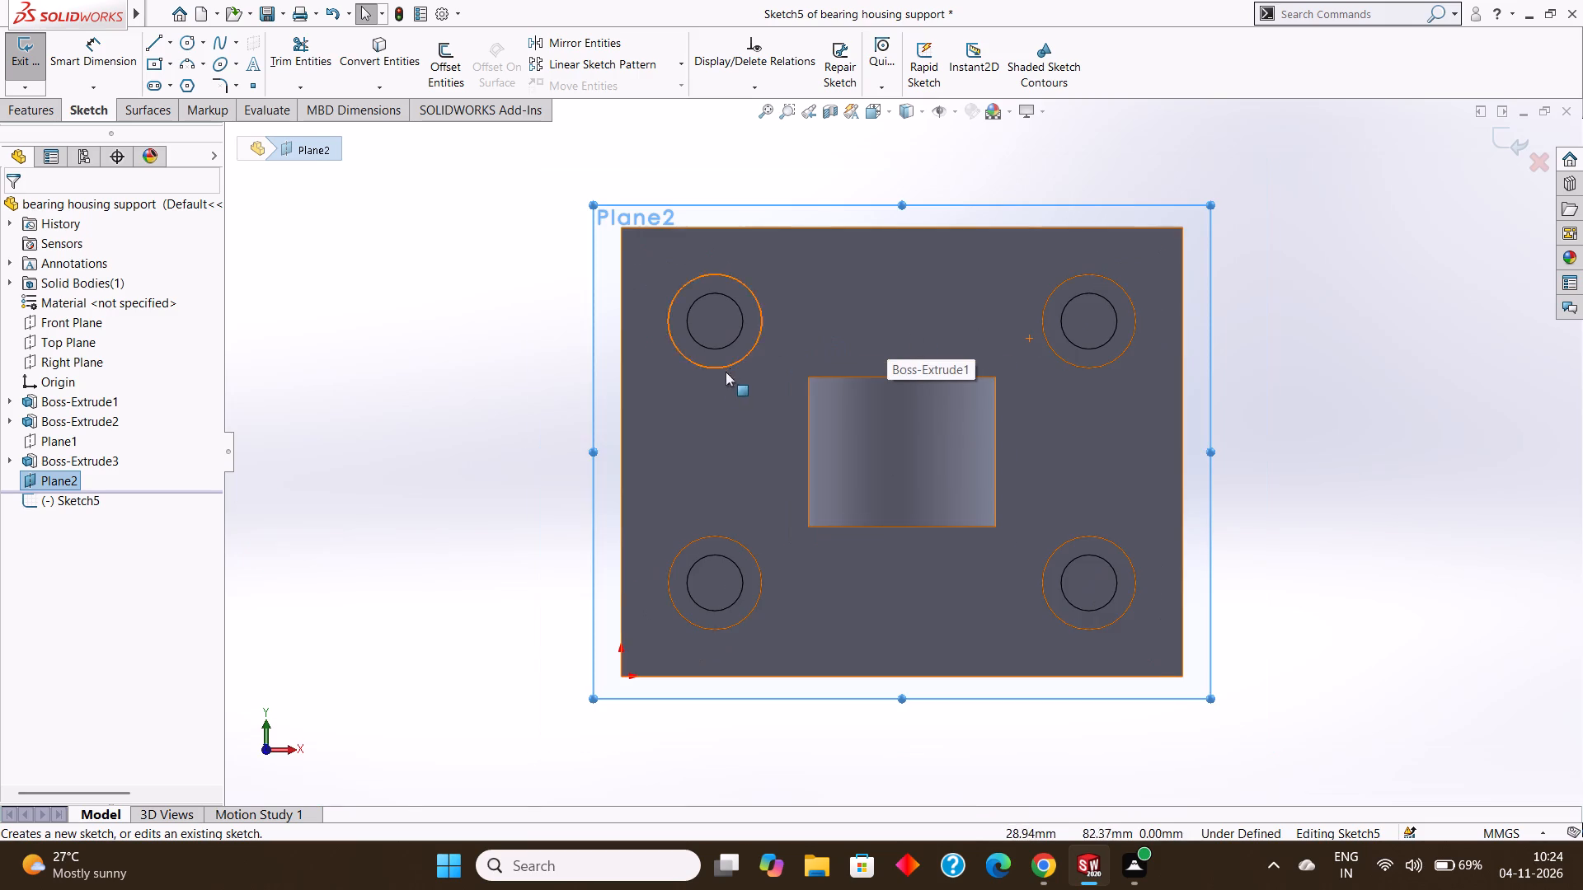
pyautogui.scroll(-1, 648, 392)
pyautogui.scroll(2, 721, 388)
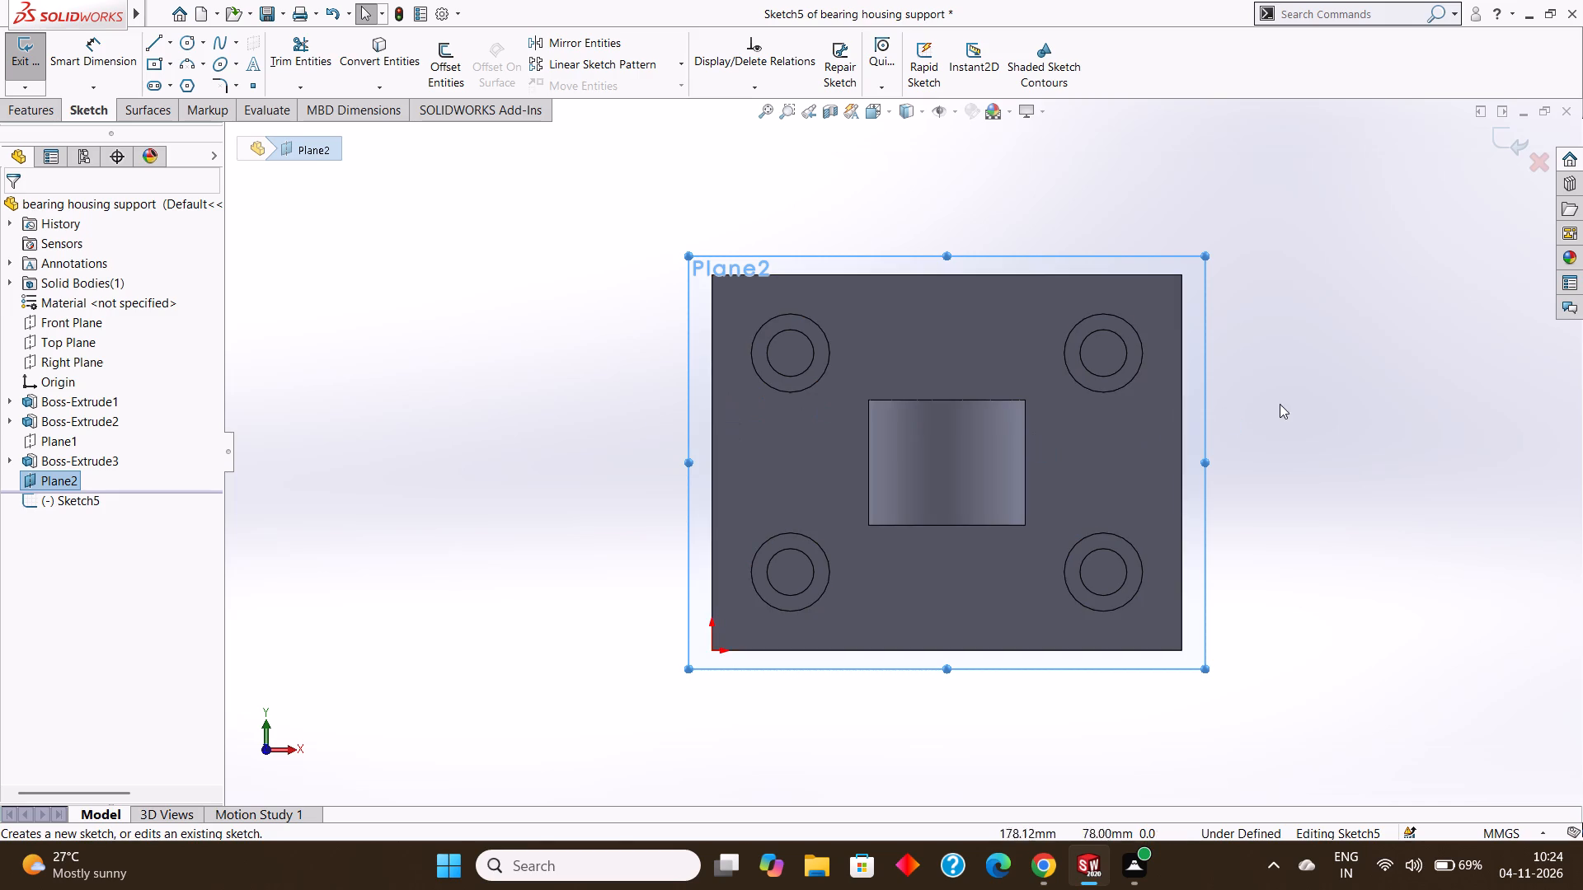
pyautogui.moveTo(1283, 403); pyautogui.dragTo(1285, 376, button='middle')
pyautogui.moveTo(1286, 369); pyautogui.dragTo(1286, 302, button='middle')
pyautogui.moveTo(1296, 362); pyautogui.dragTo(1303, 405, button='middle')
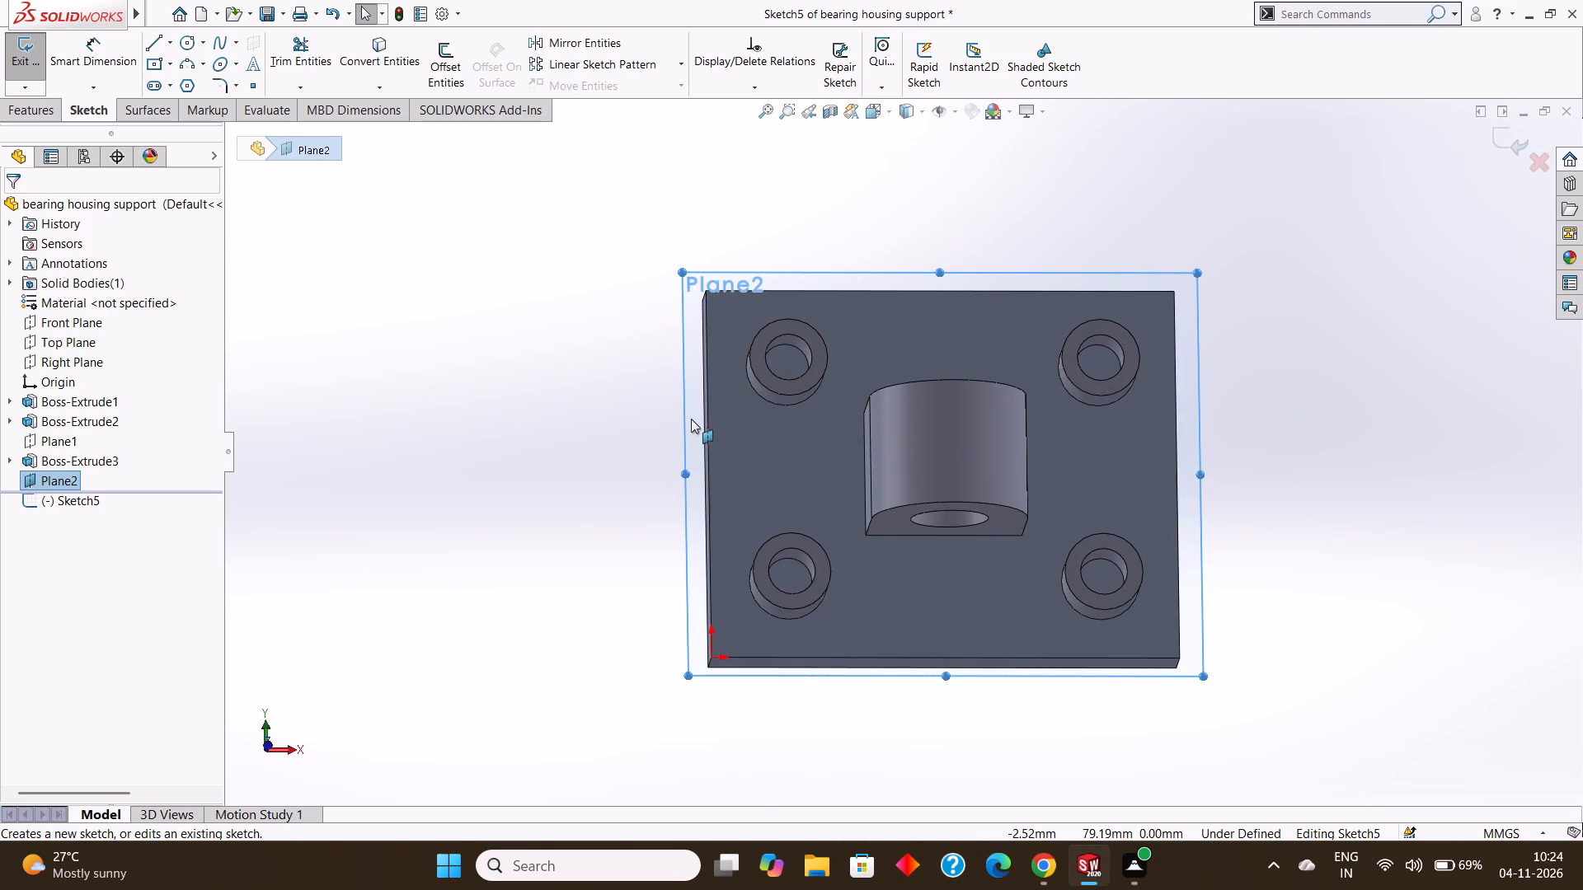
pyautogui.moveTo(1531, 257); pyautogui.dragTo(1538, 284, button='middle')
pyautogui.scroll(-1, 1266, 296)
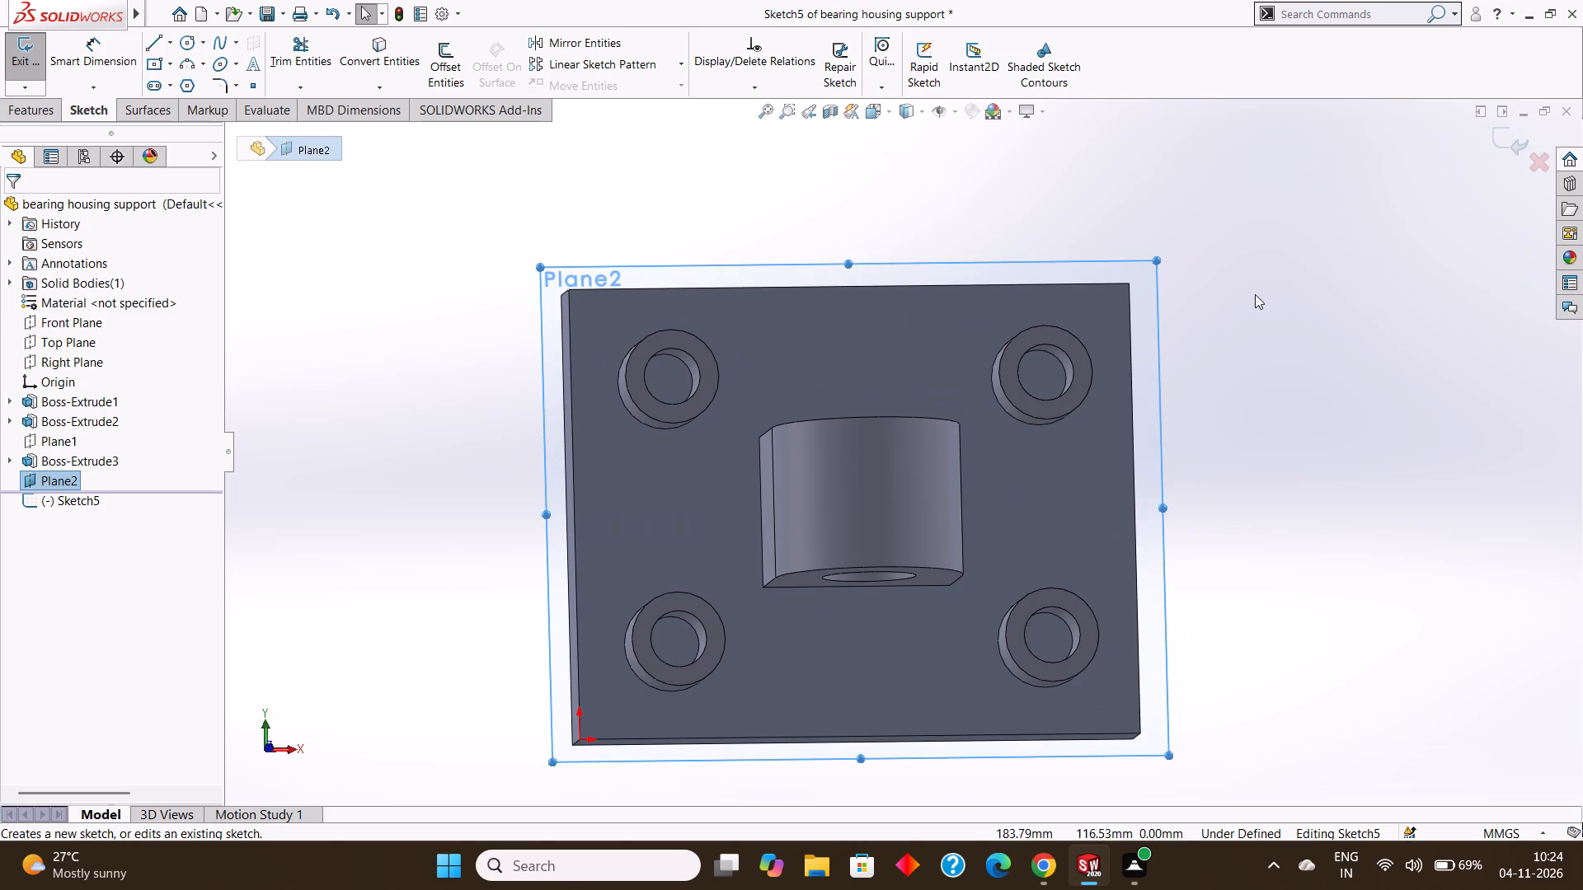
pyautogui.click(1146, 274)
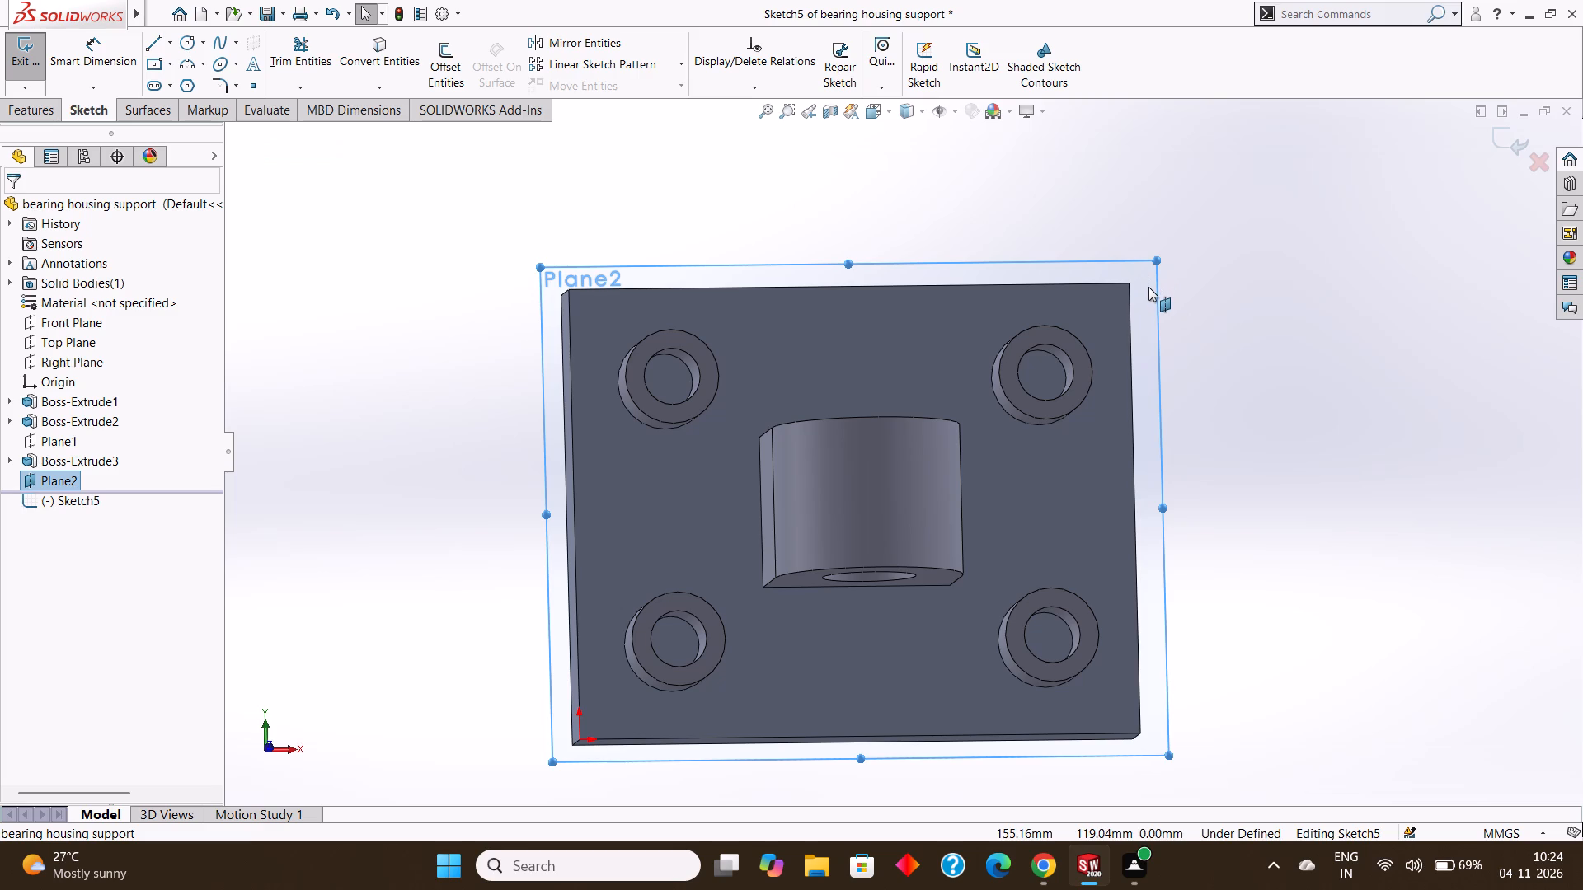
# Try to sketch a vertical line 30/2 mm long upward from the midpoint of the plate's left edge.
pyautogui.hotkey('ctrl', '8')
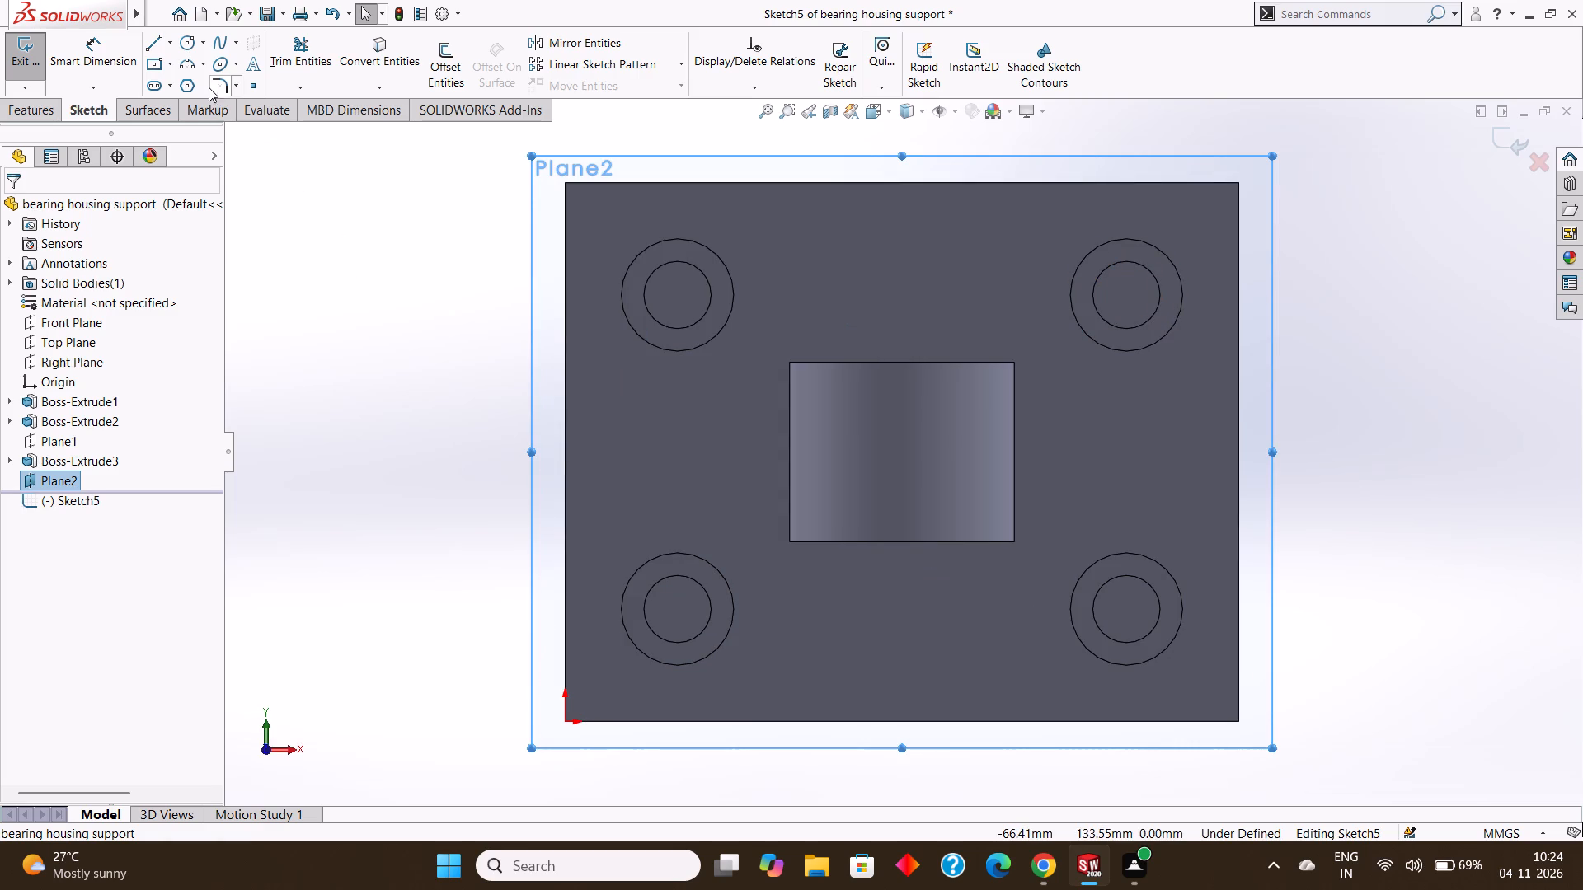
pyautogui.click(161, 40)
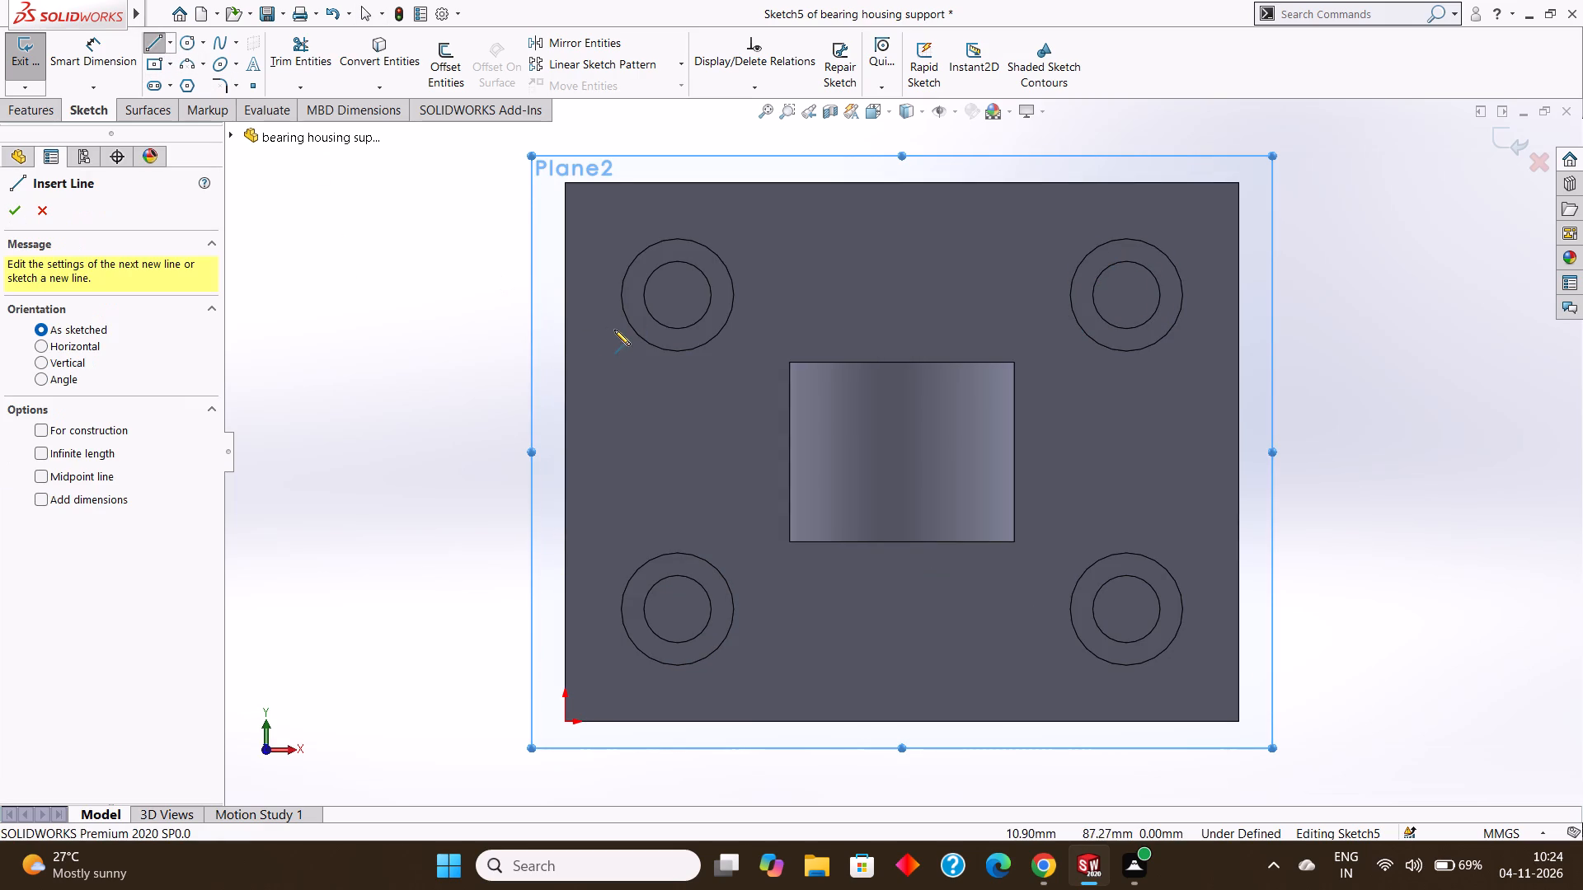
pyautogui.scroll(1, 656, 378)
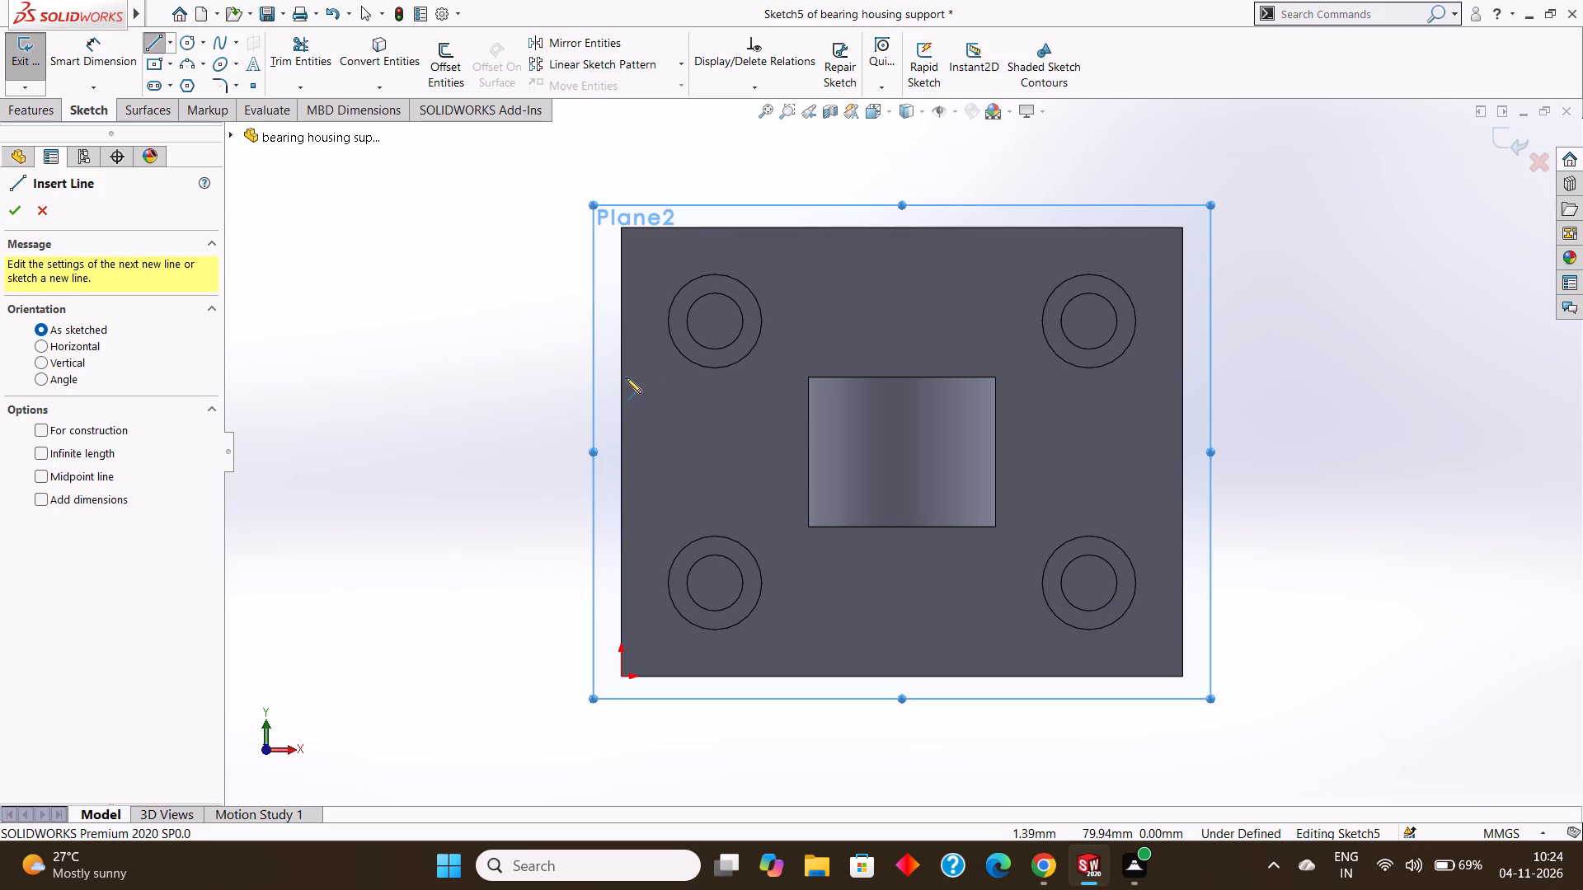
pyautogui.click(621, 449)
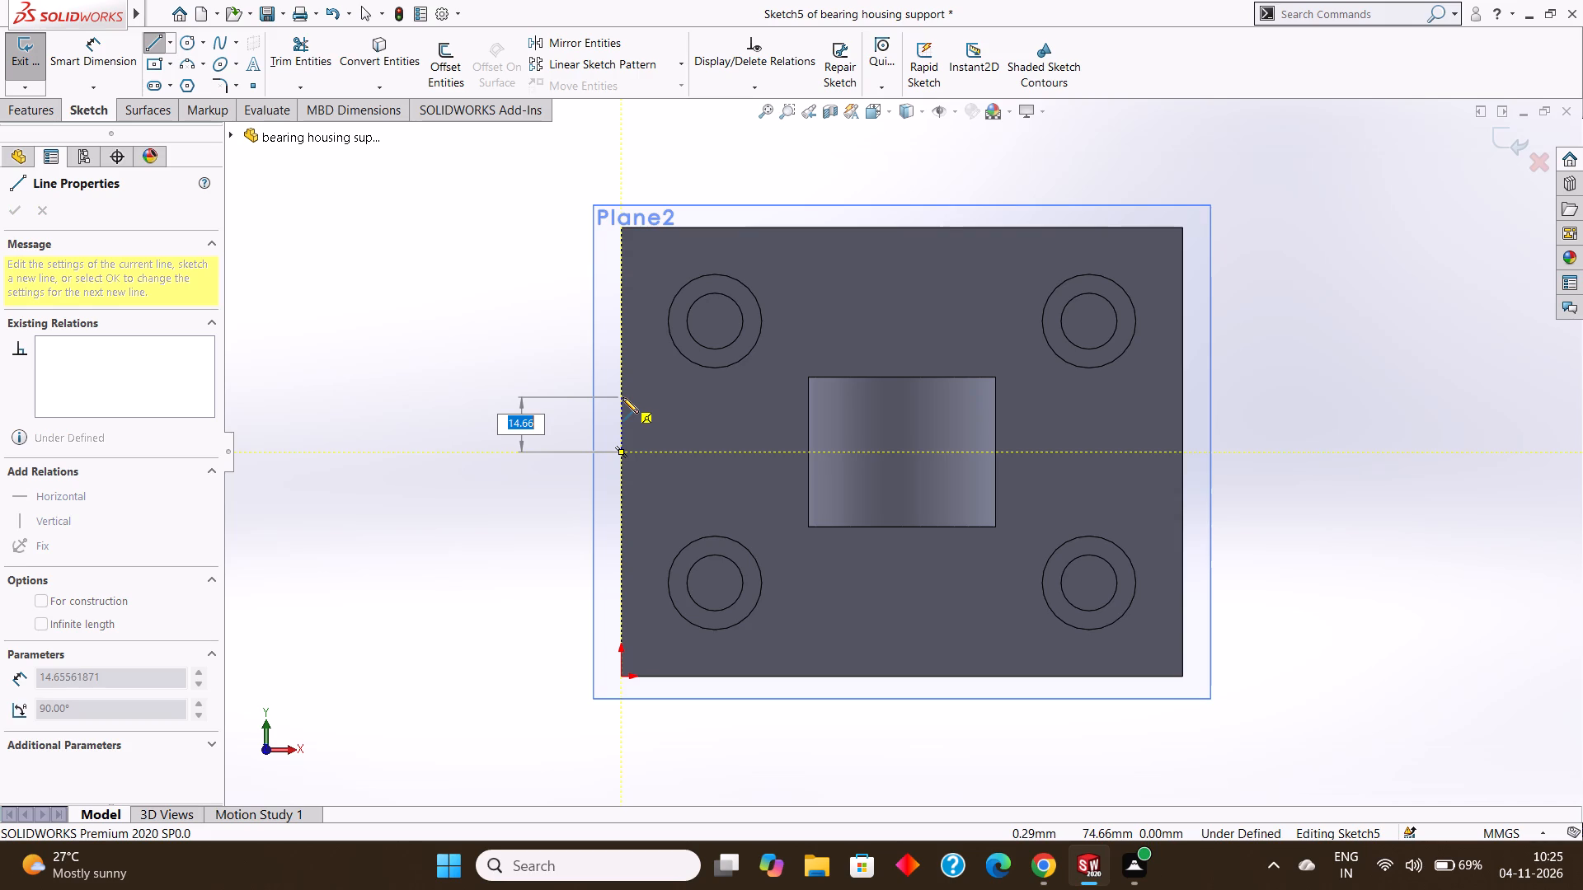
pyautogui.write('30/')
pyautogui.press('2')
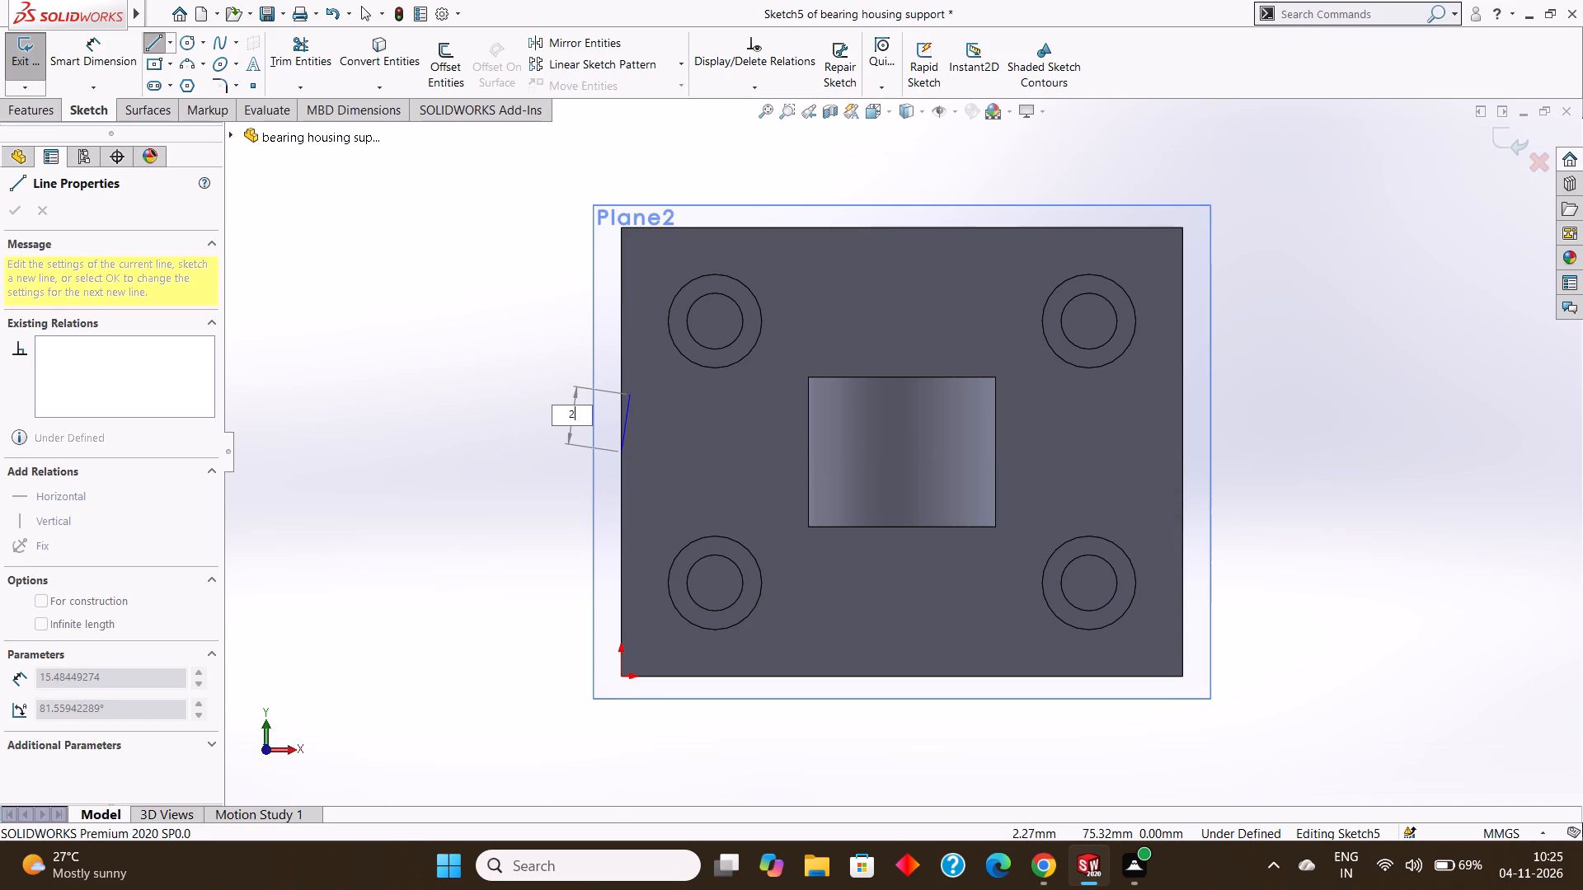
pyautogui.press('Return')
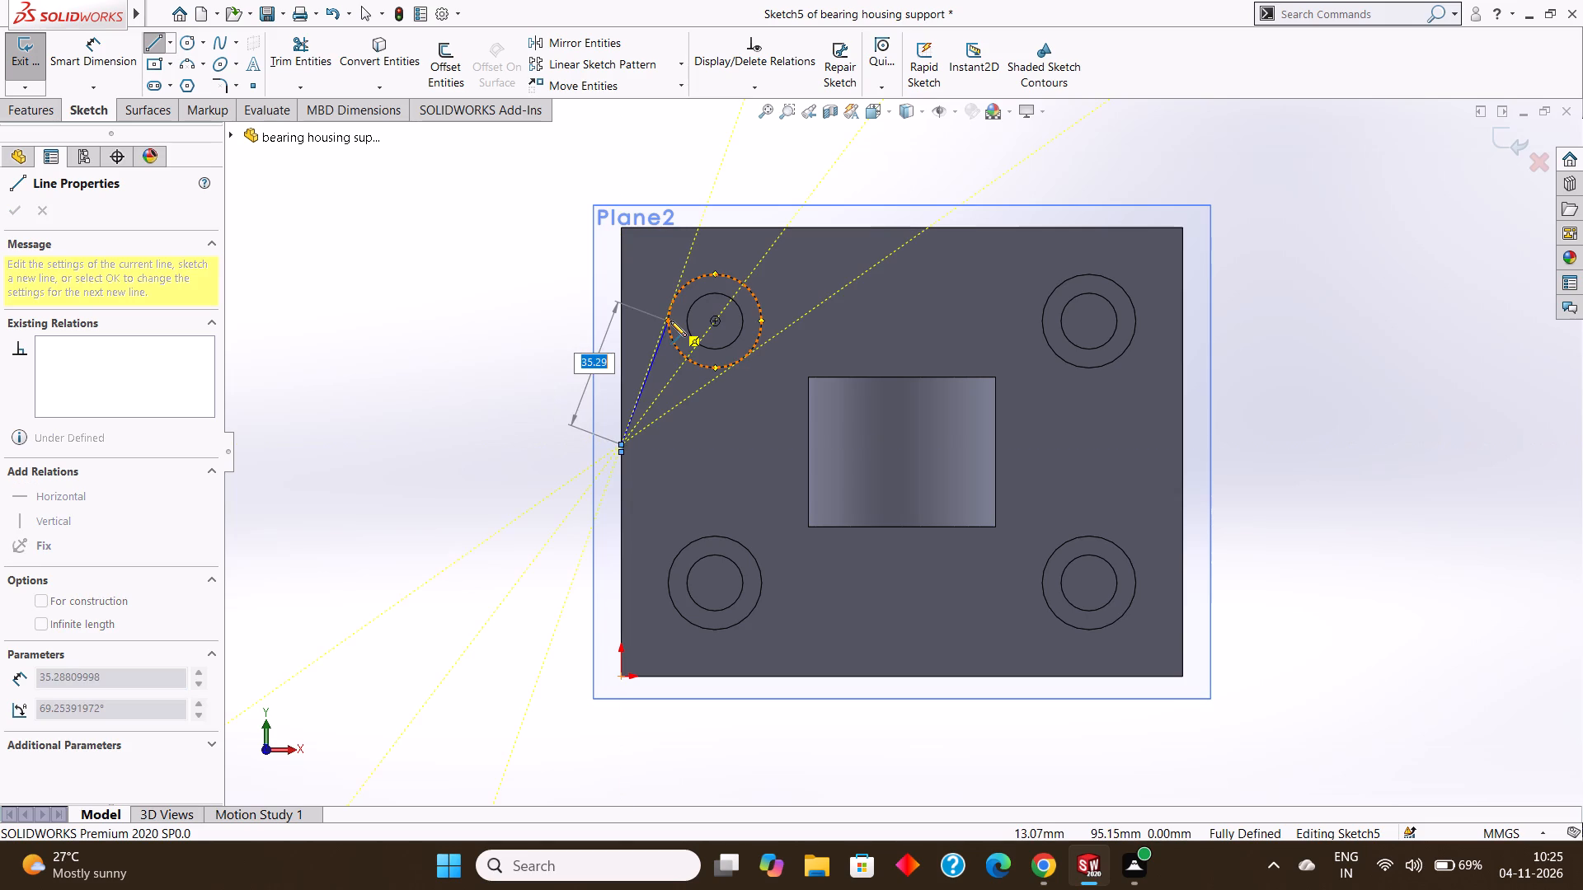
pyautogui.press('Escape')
# Save the part.
pyautogui.hotkey('ctrl', 's')
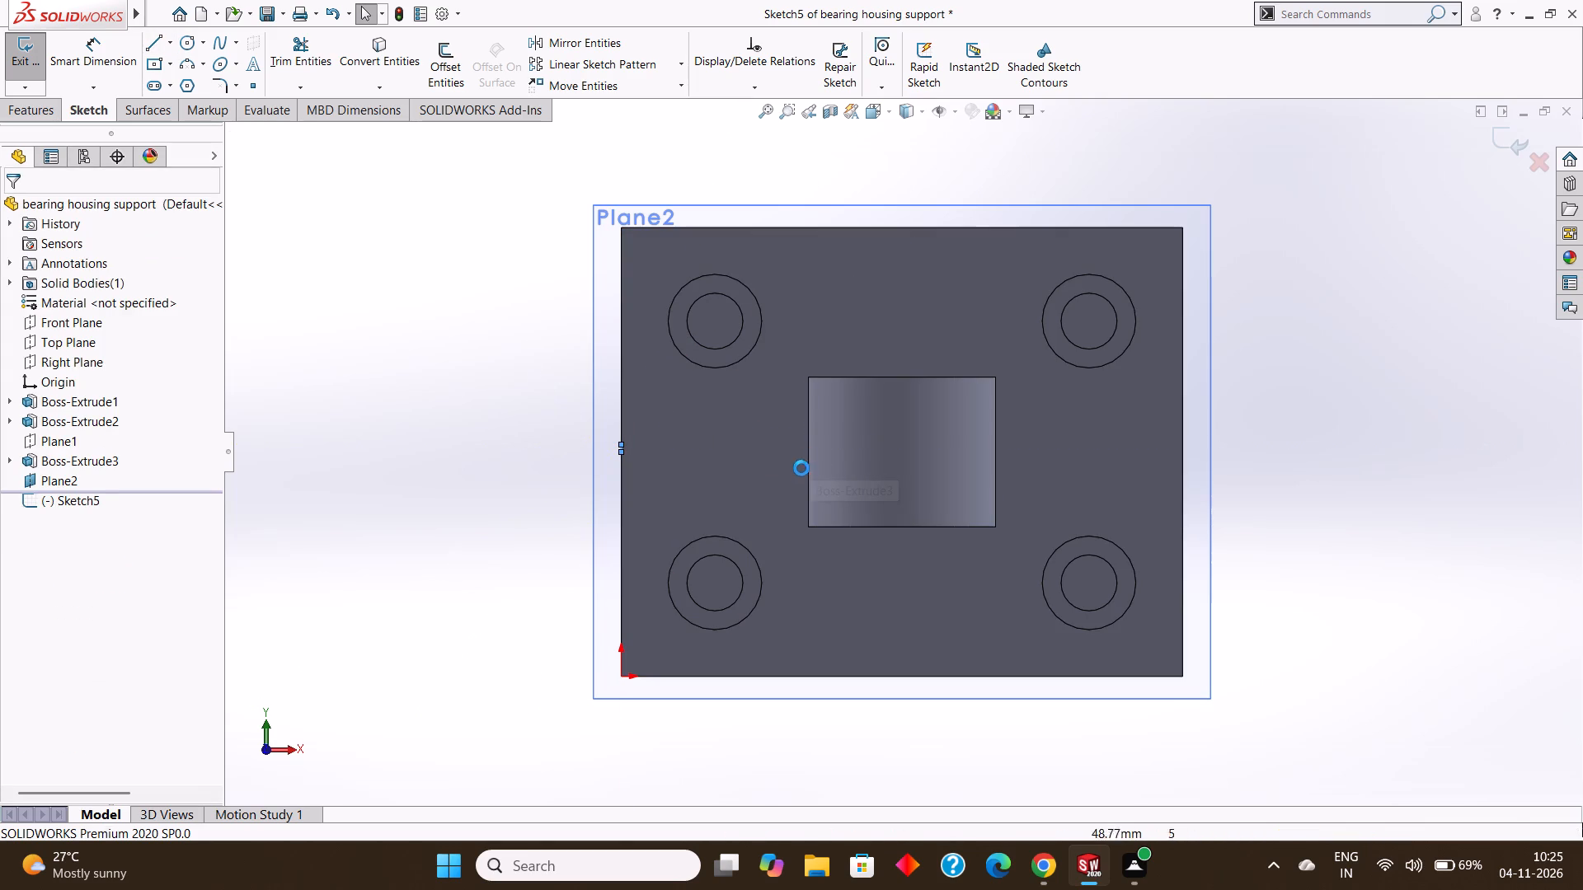
pyautogui.hotkey('ctrl', 's')
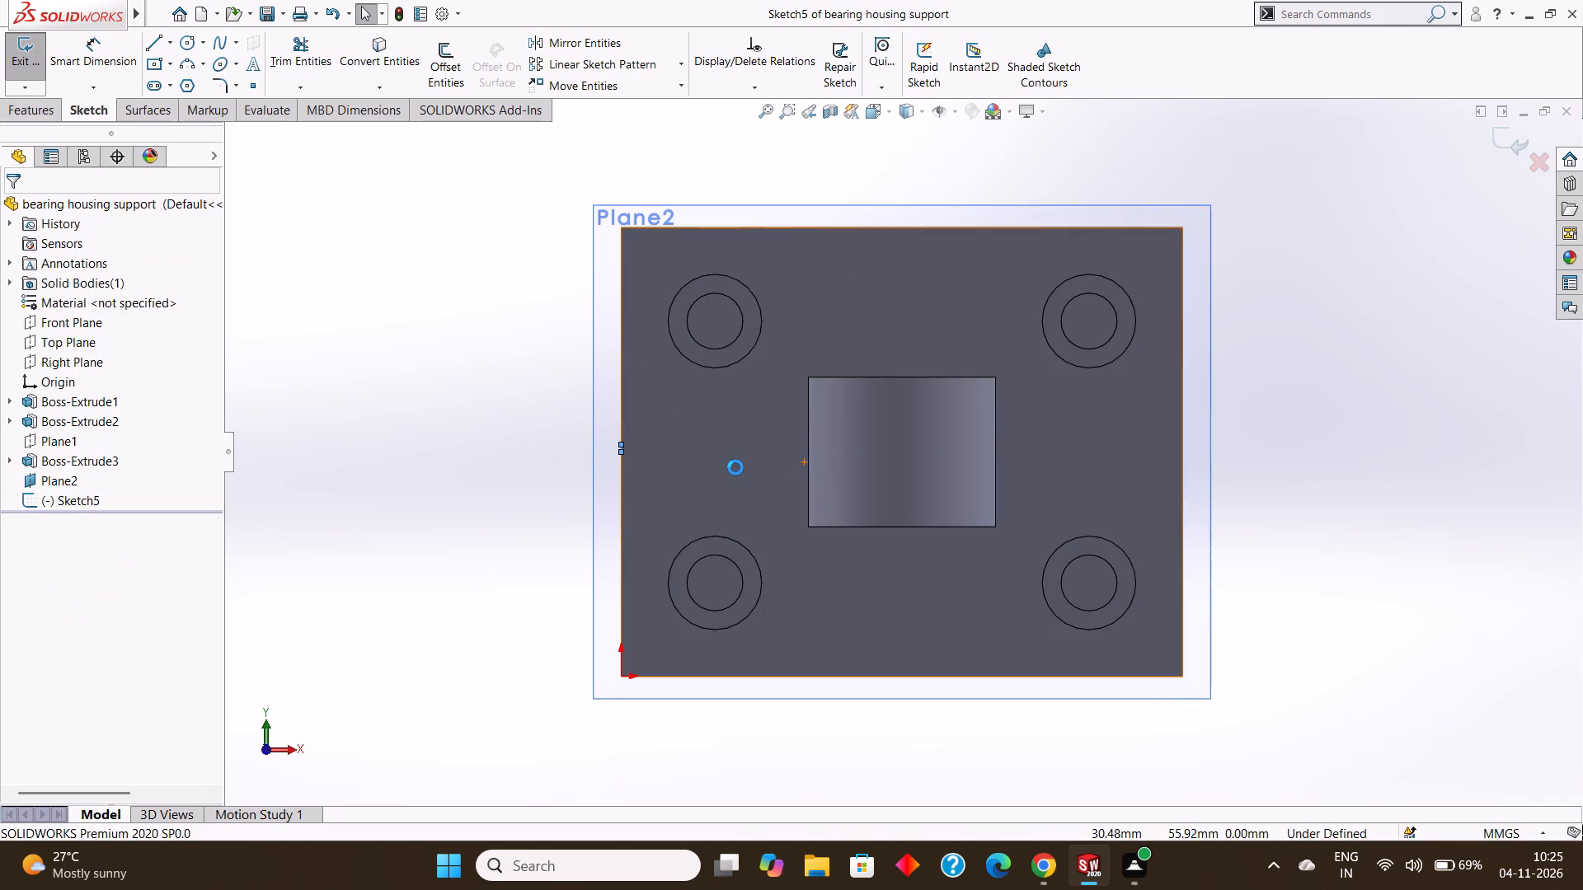
pyautogui.hotkey('ctrl', 's')
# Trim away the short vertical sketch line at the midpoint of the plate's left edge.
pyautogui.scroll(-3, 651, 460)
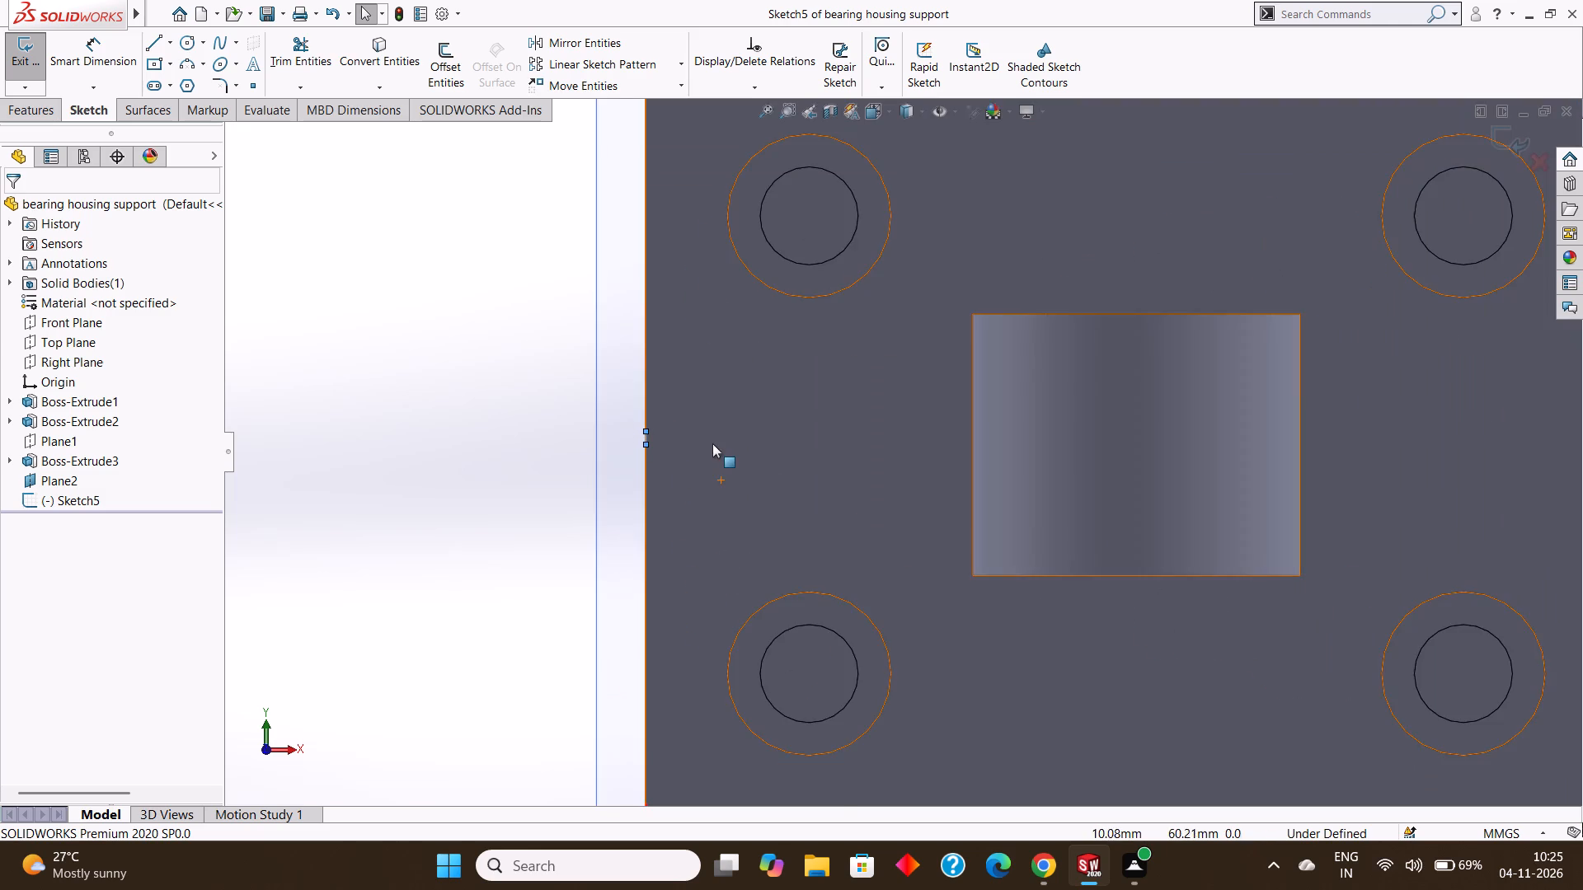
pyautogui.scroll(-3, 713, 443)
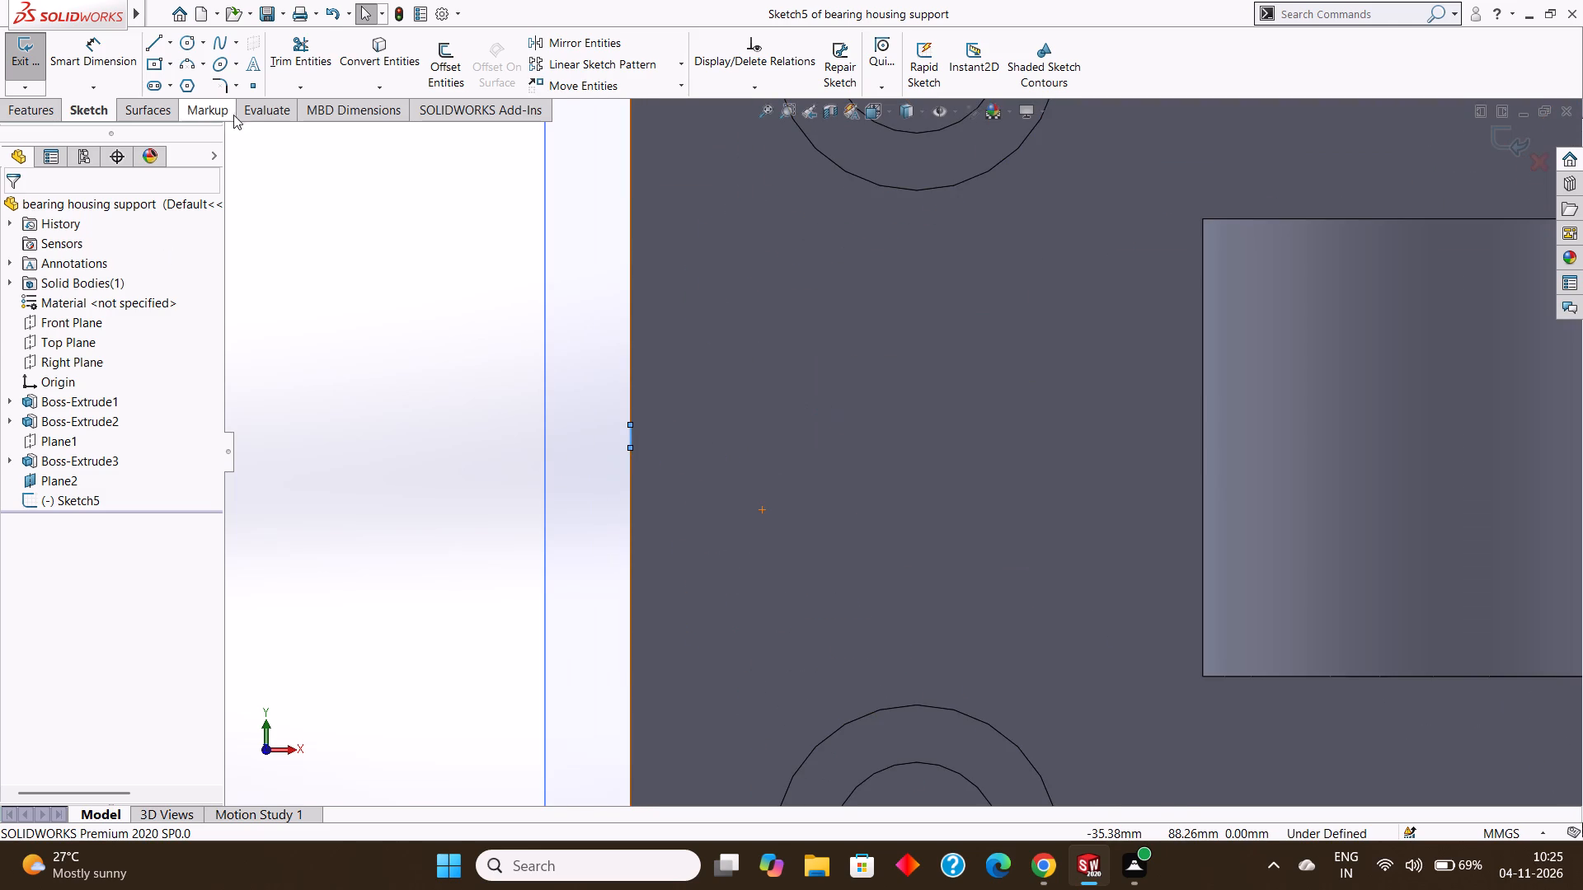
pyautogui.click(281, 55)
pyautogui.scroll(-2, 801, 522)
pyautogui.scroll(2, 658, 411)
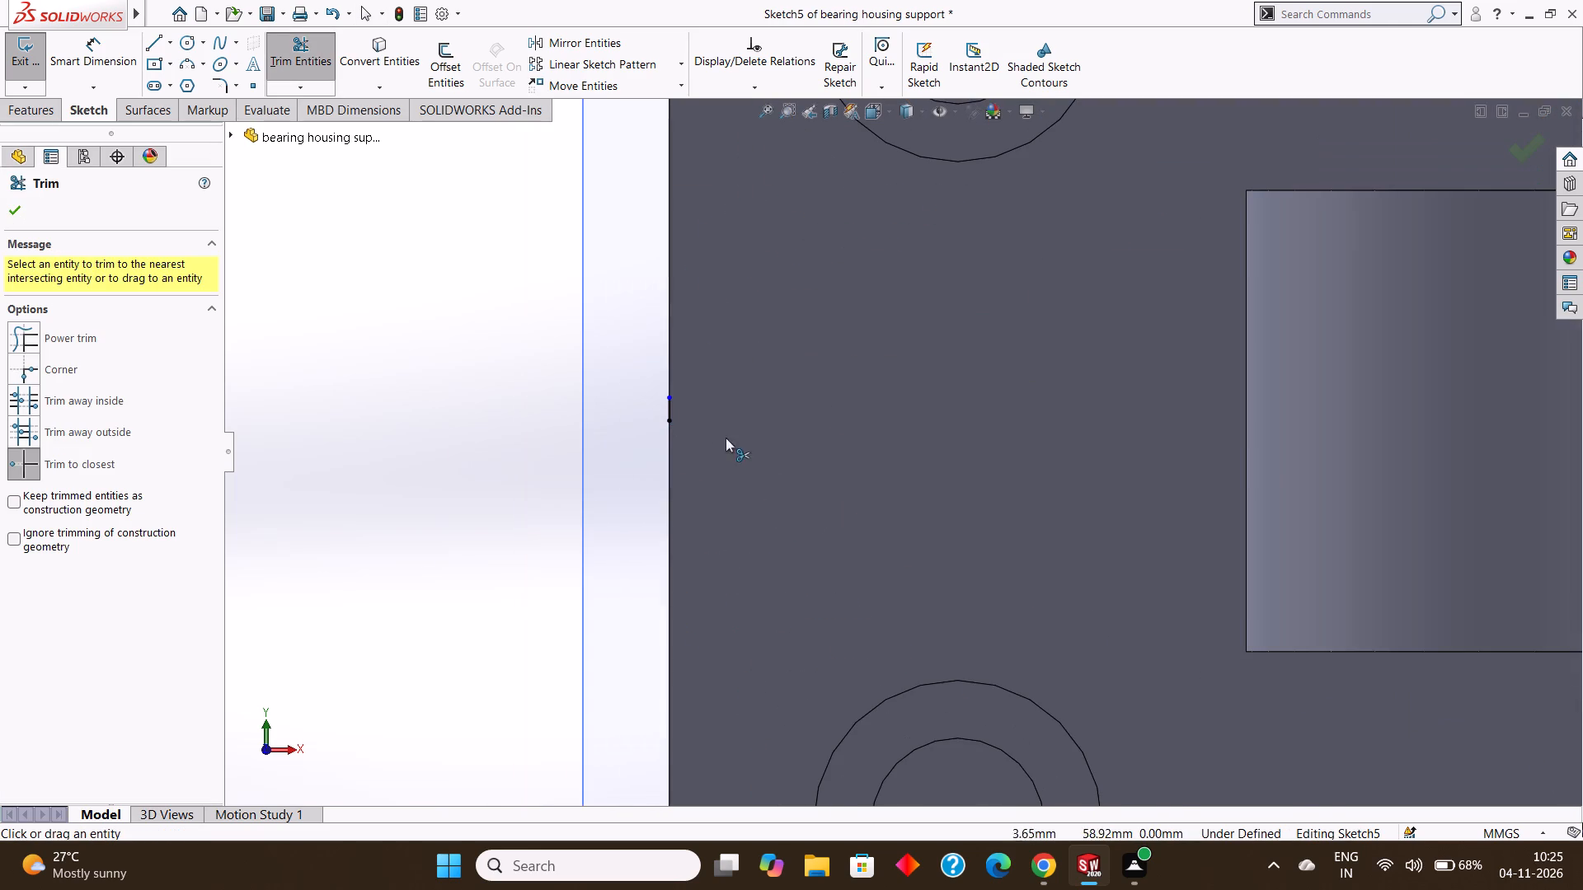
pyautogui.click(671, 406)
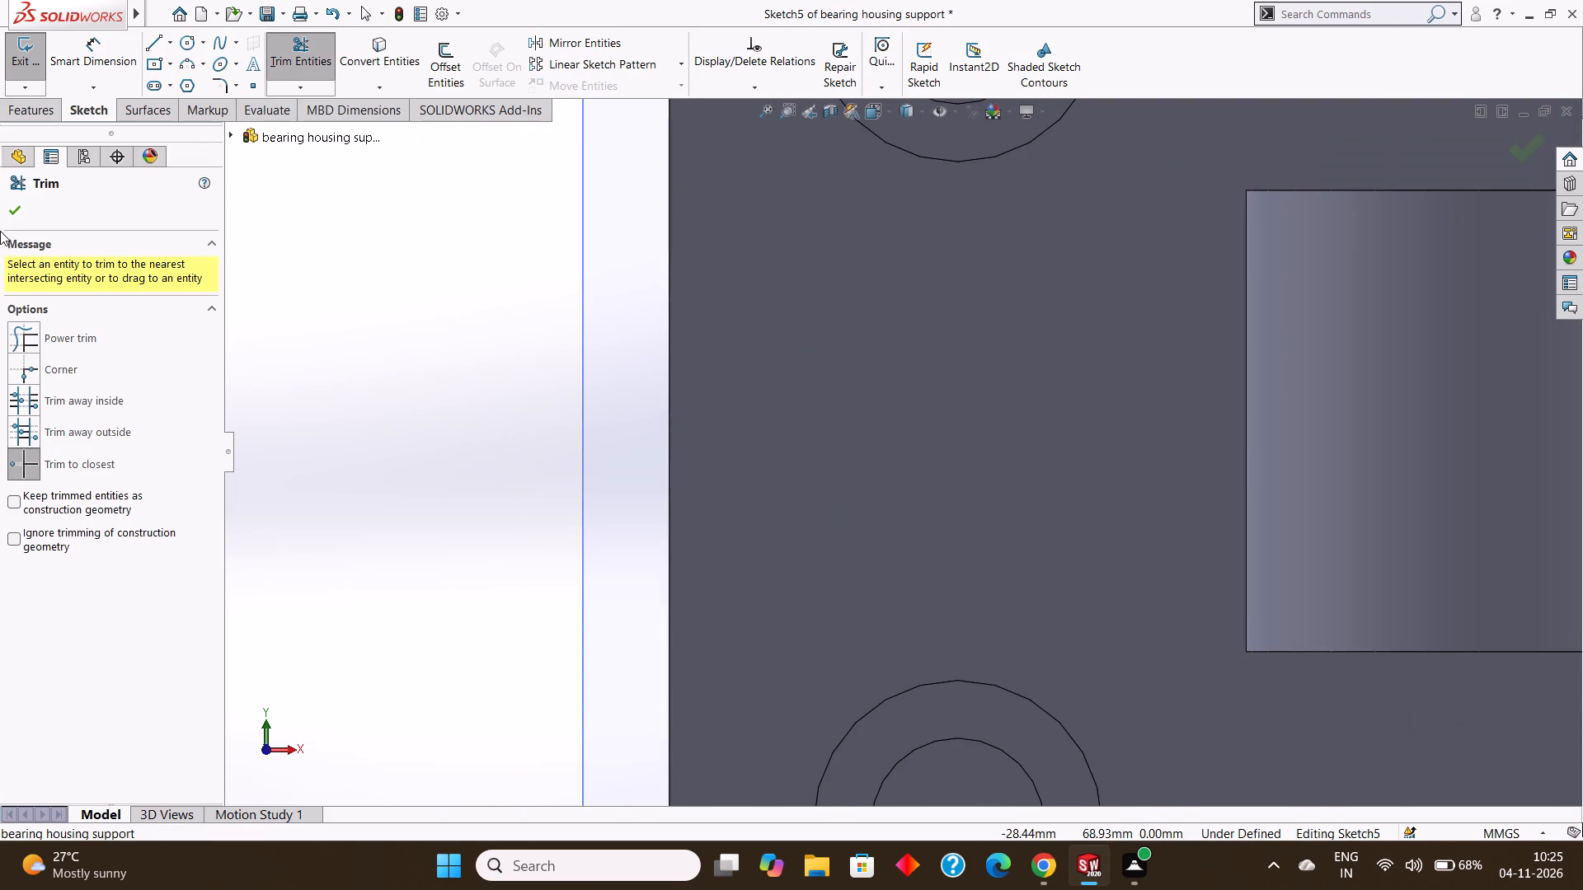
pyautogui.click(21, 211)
# Sketch two 15 mm vertical lines along the plate's left edge, one upward and one downward from its midpoint.
pyautogui.click(153, 48)
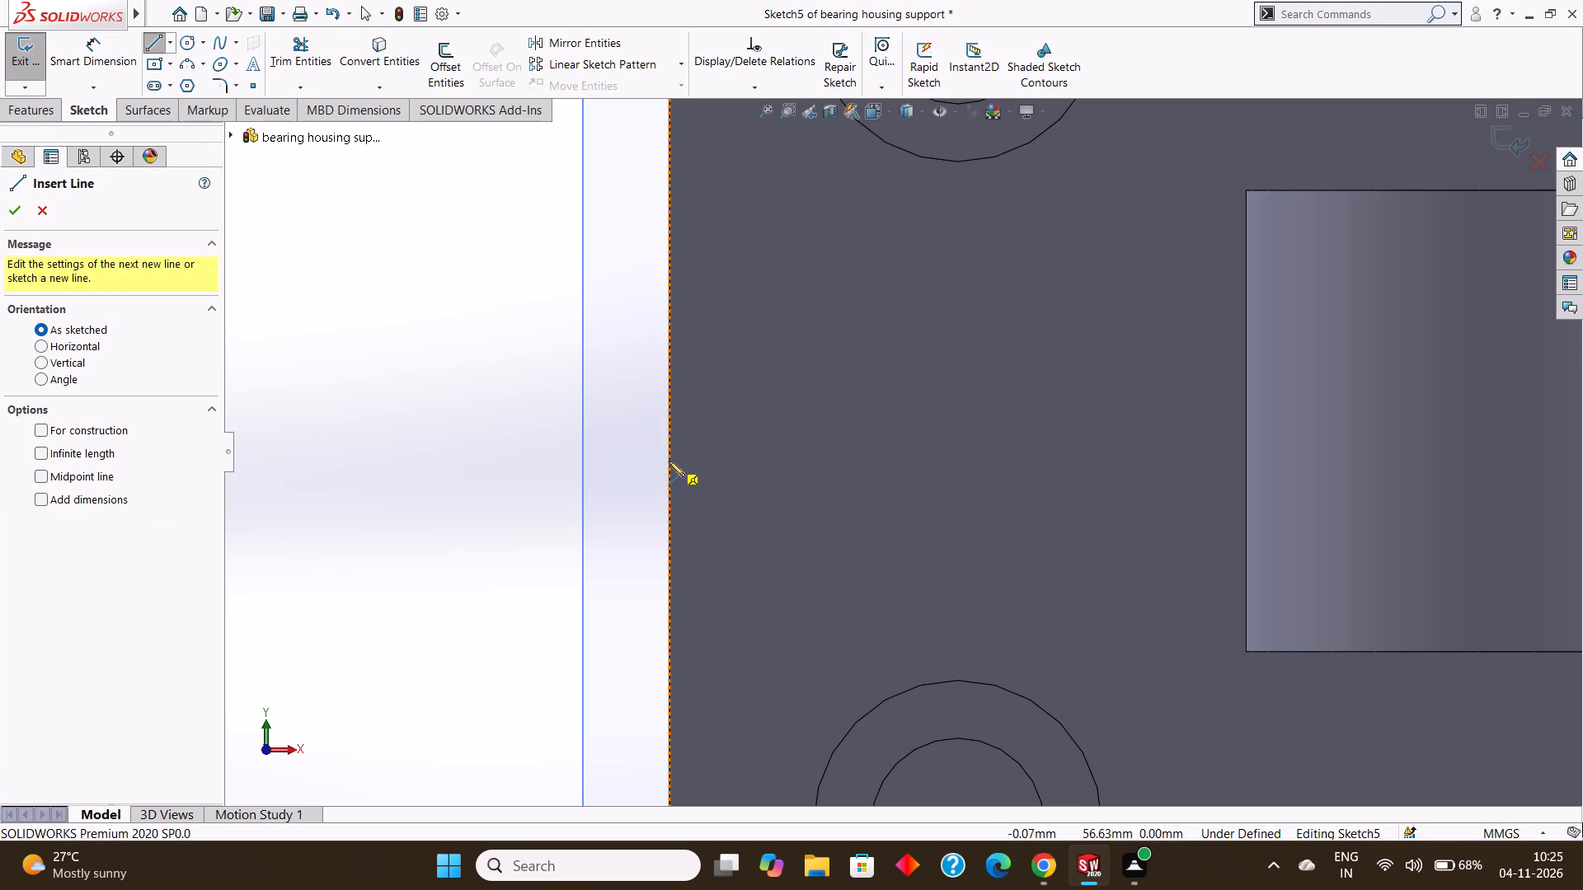
pyautogui.scroll(3, 676, 489)
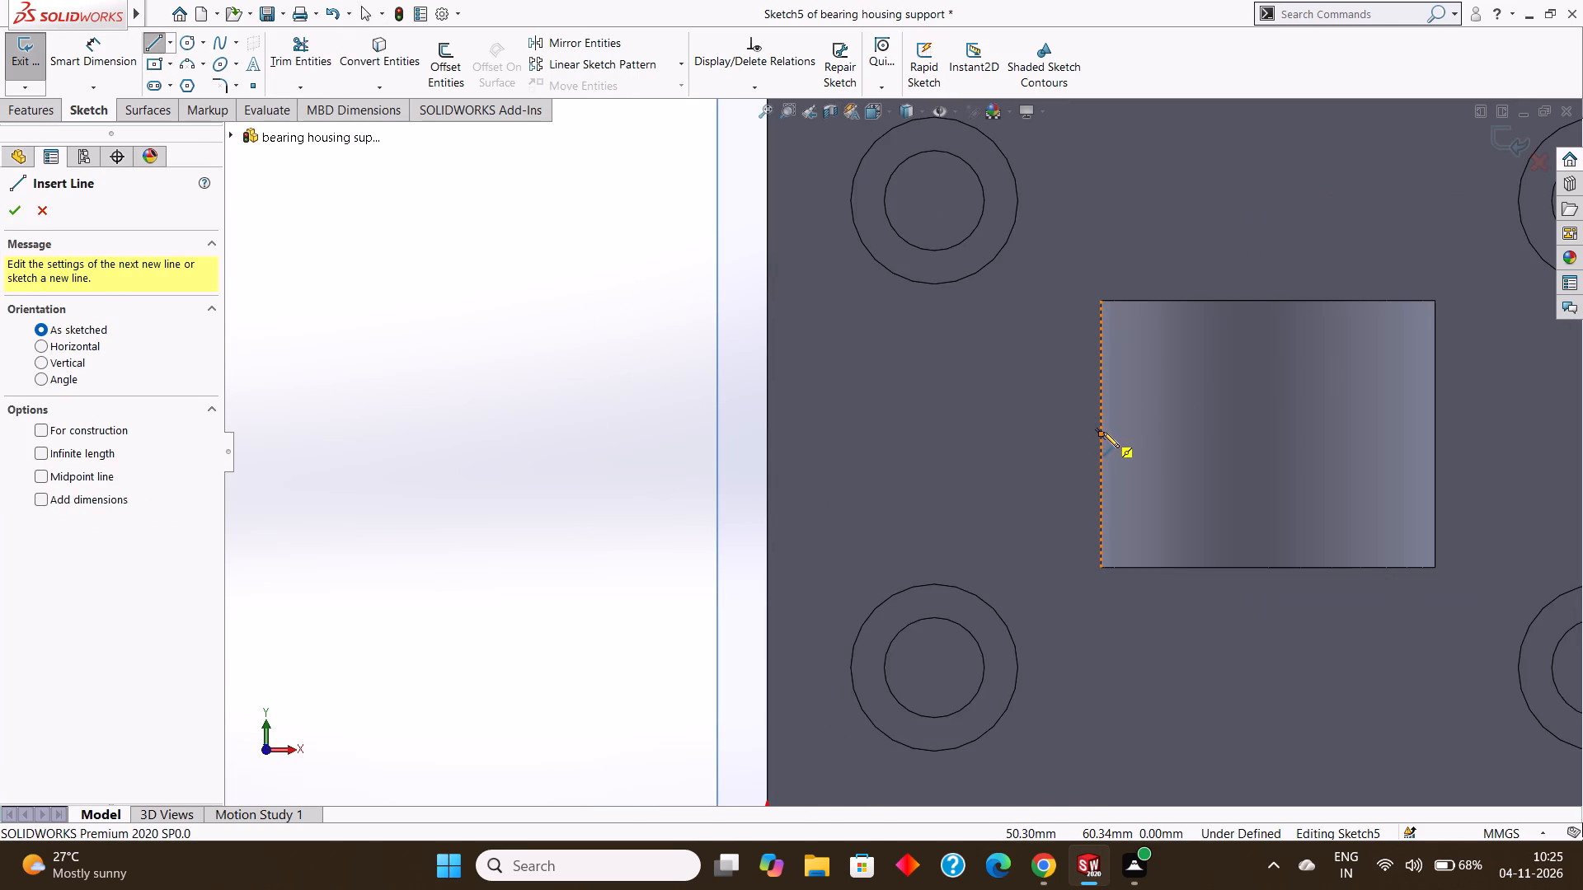
pyautogui.click(768, 435)
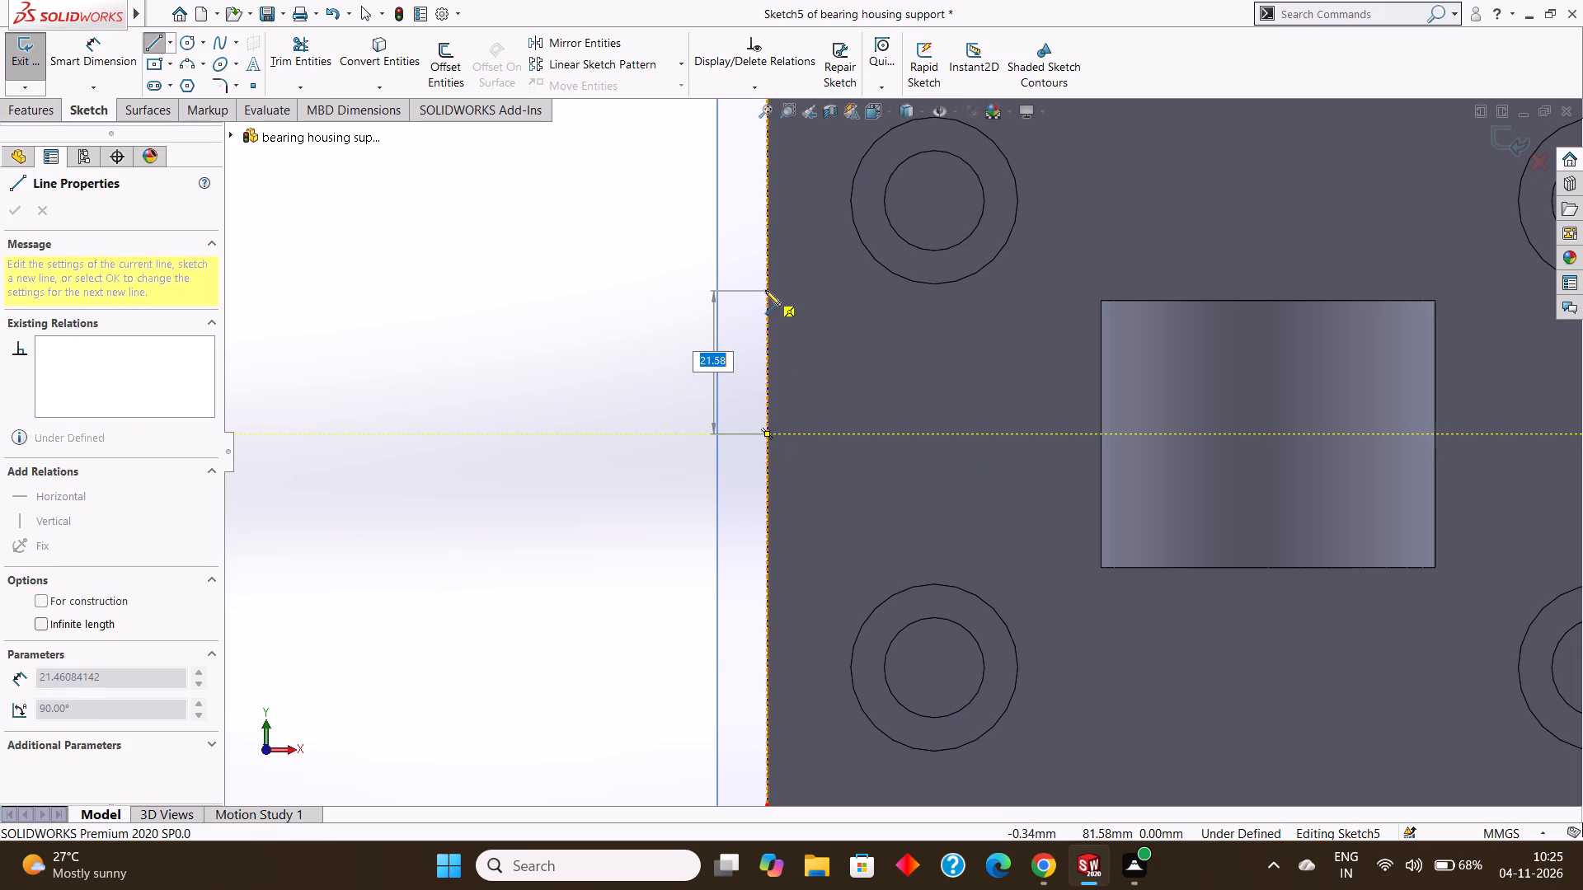
pyautogui.write('30/2')
pyautogui.press('Return')
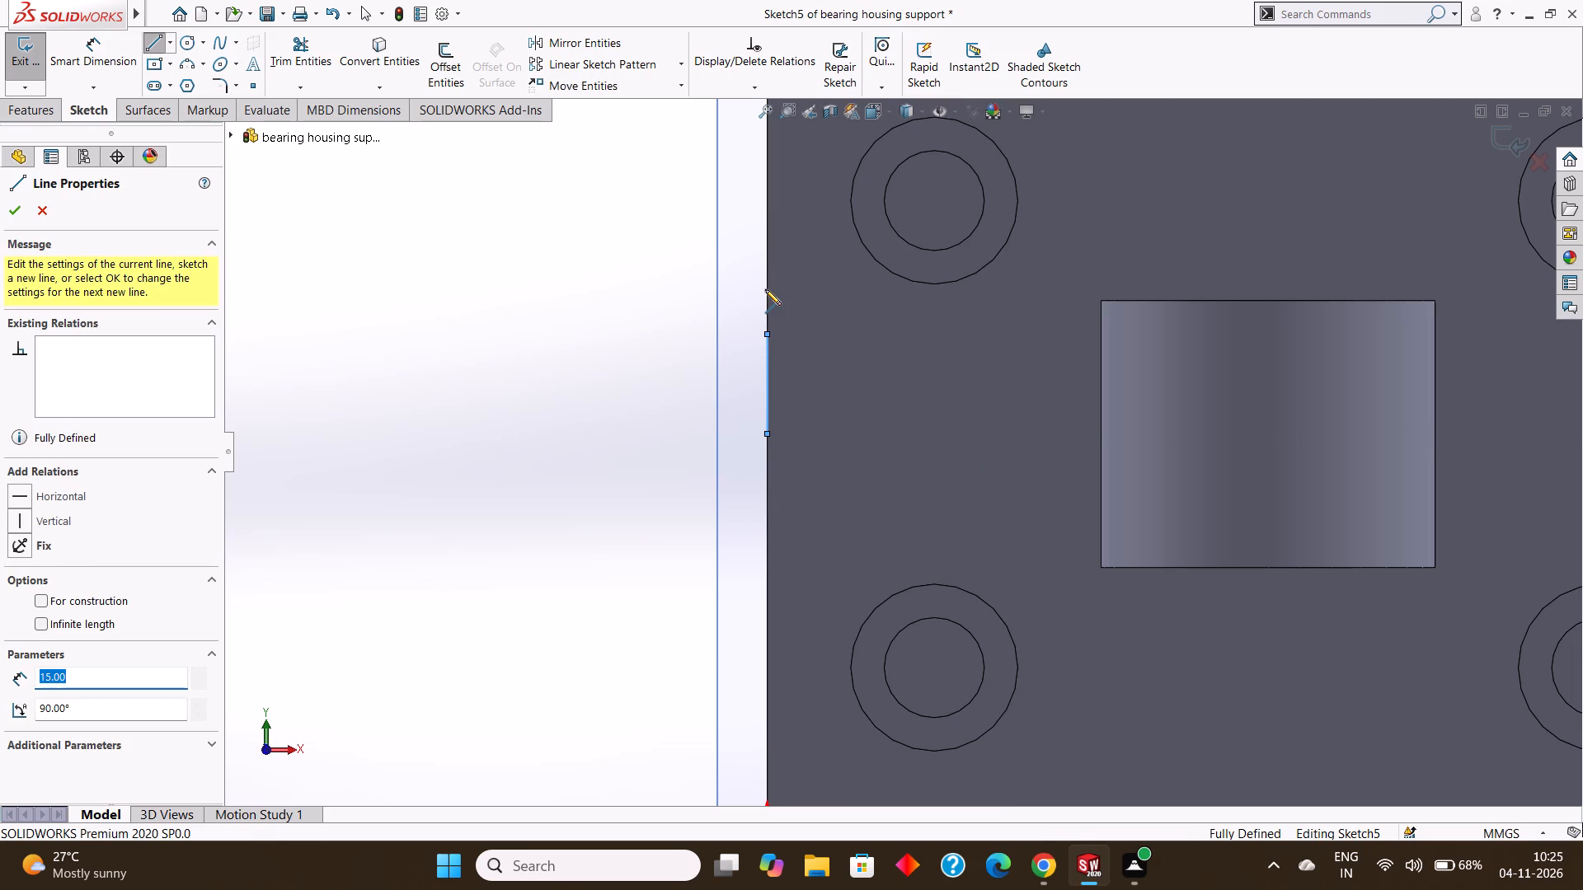
pyautogui.press('Escape')
pyautogui.press('Return')
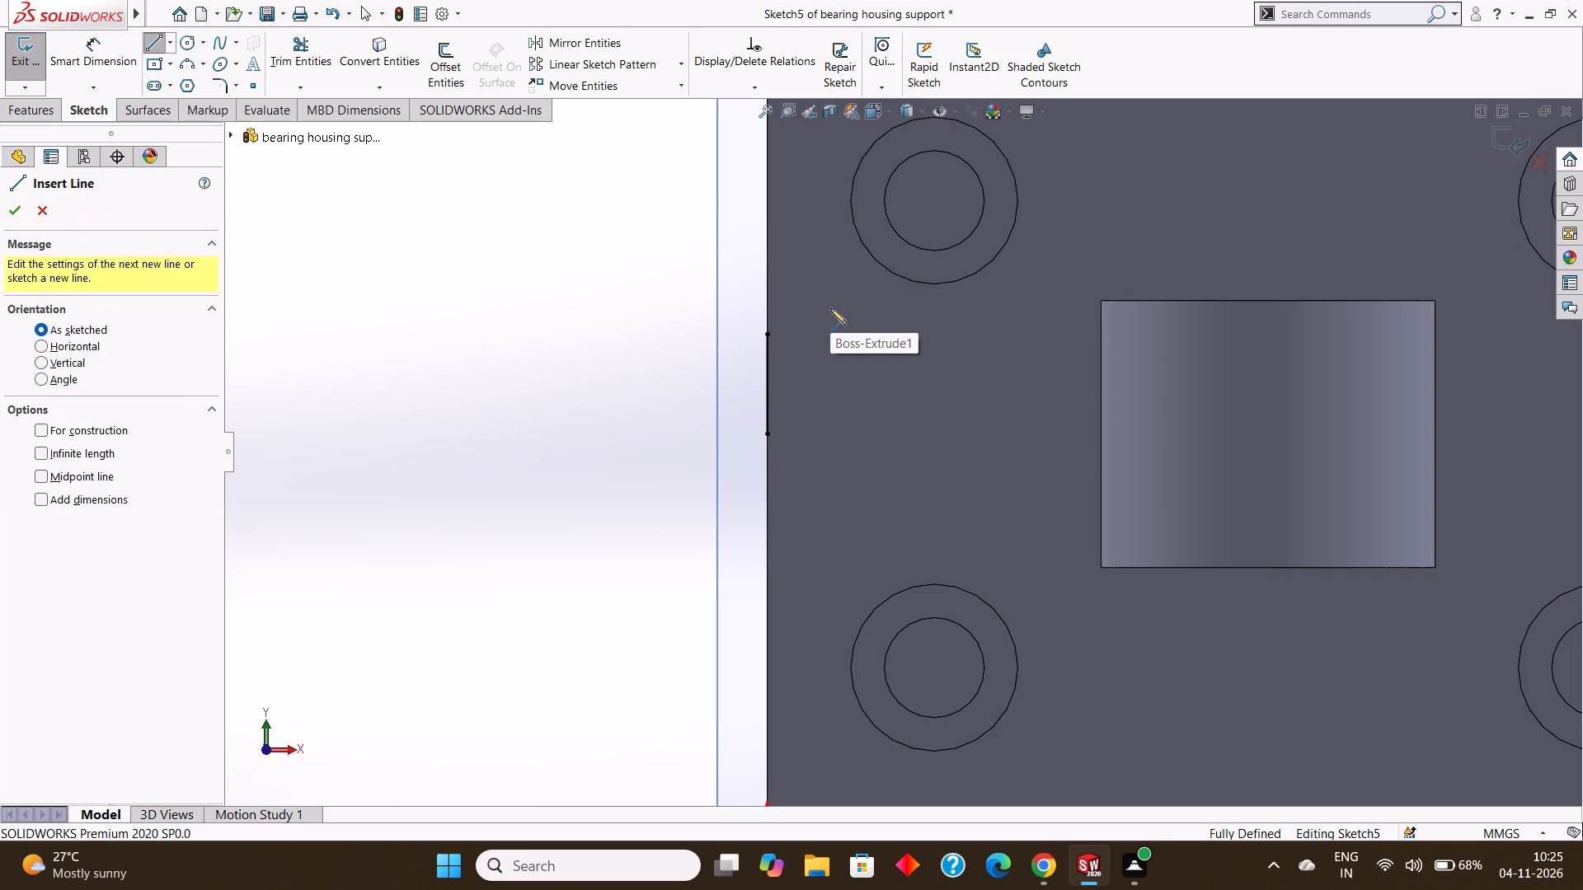
pyautogui.click(769, 437)
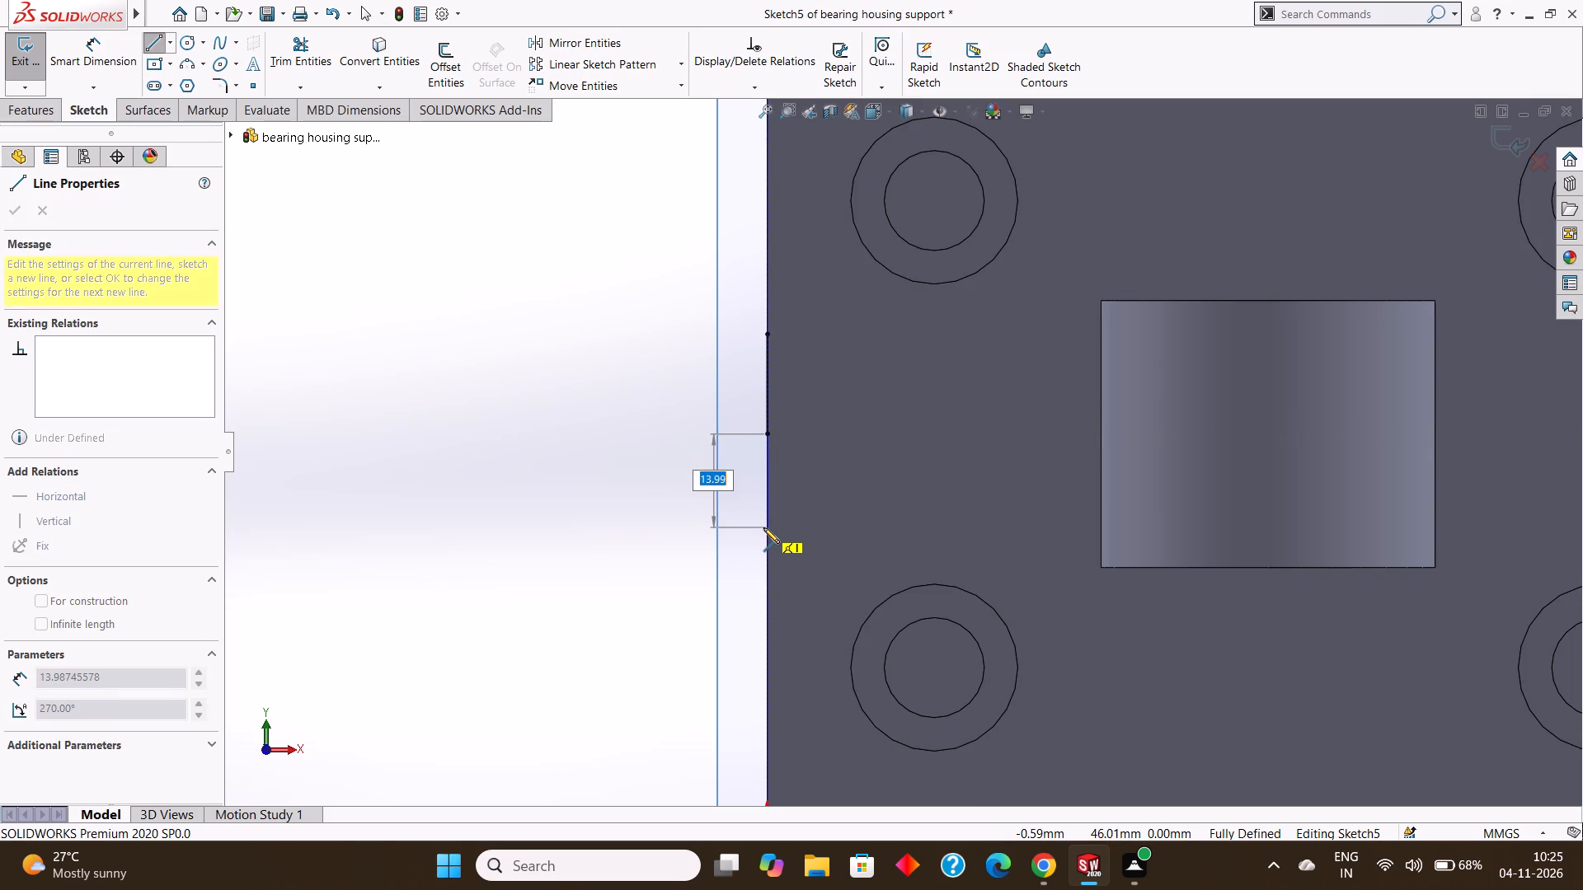
pyautogui.write('30/2')
pyautogui.press('Return')
pyautogui.press('Escape')
# Sketch two 15 mm vertical lines along the plate's right edge, one upward and one downward from its midpoint.
pyautogui.scroll(2, 951, 471)
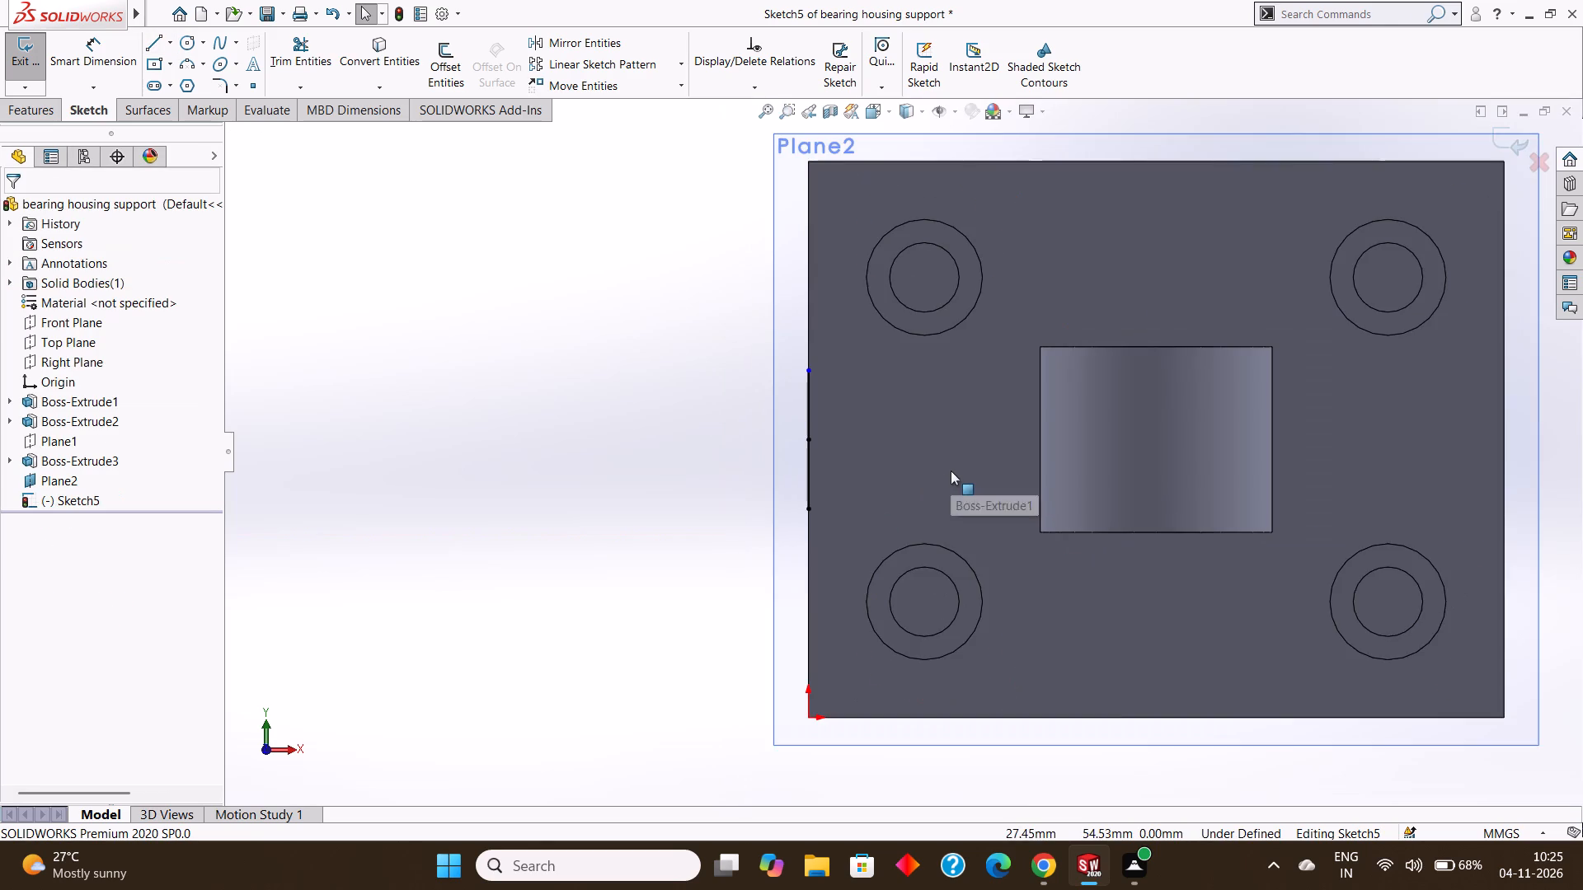
pyautogui.scroll(2, 951, 474)
pyautogui.scroll(1, 1286, 420)
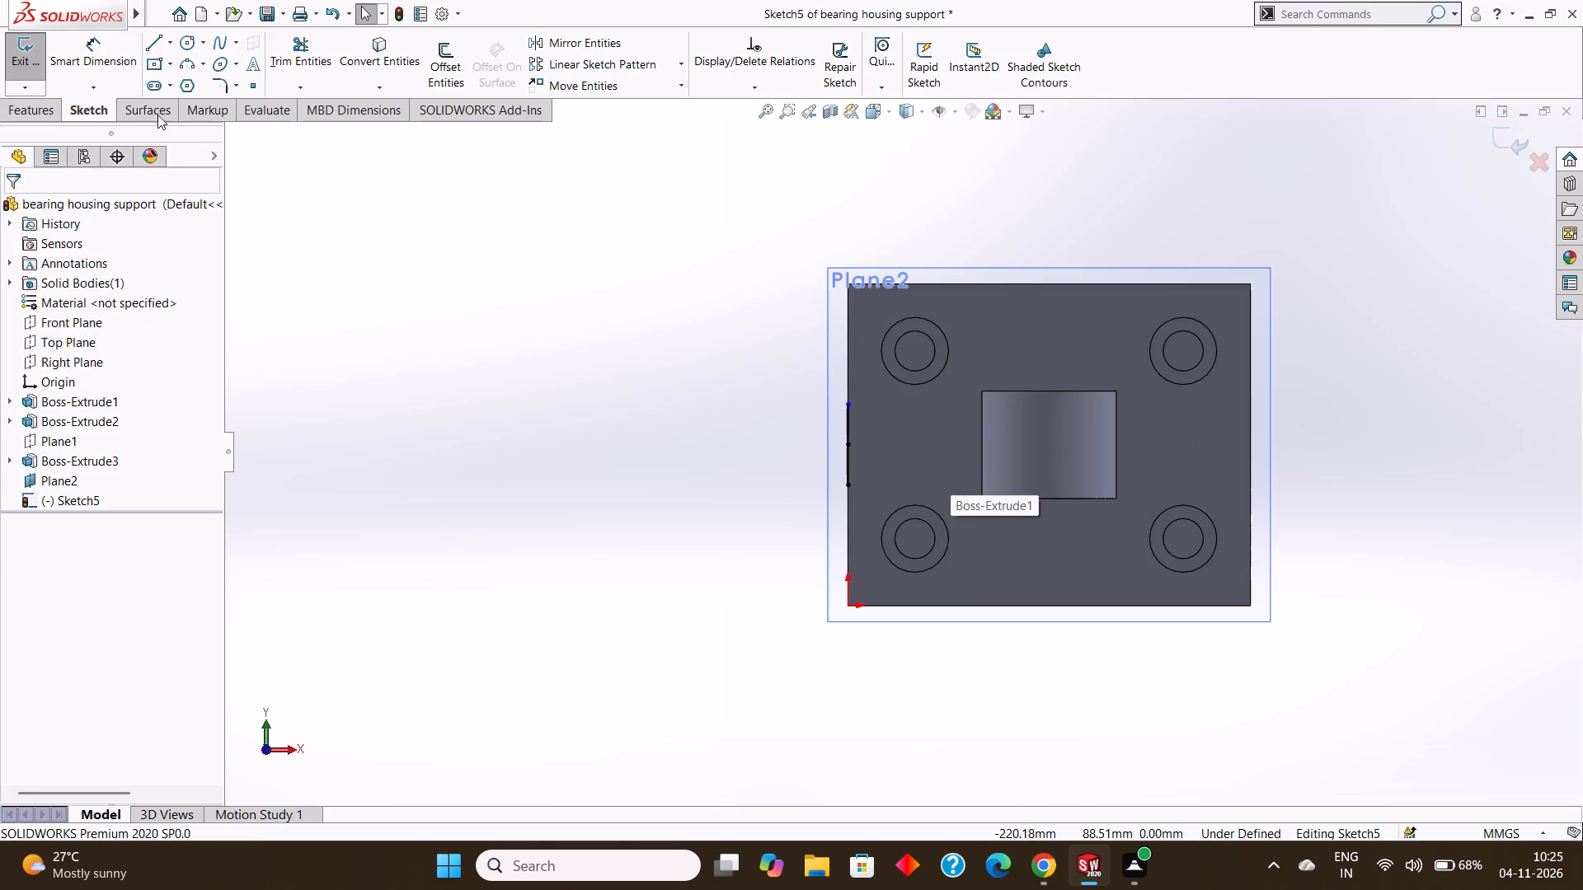
pyautogui.click(157, 39)
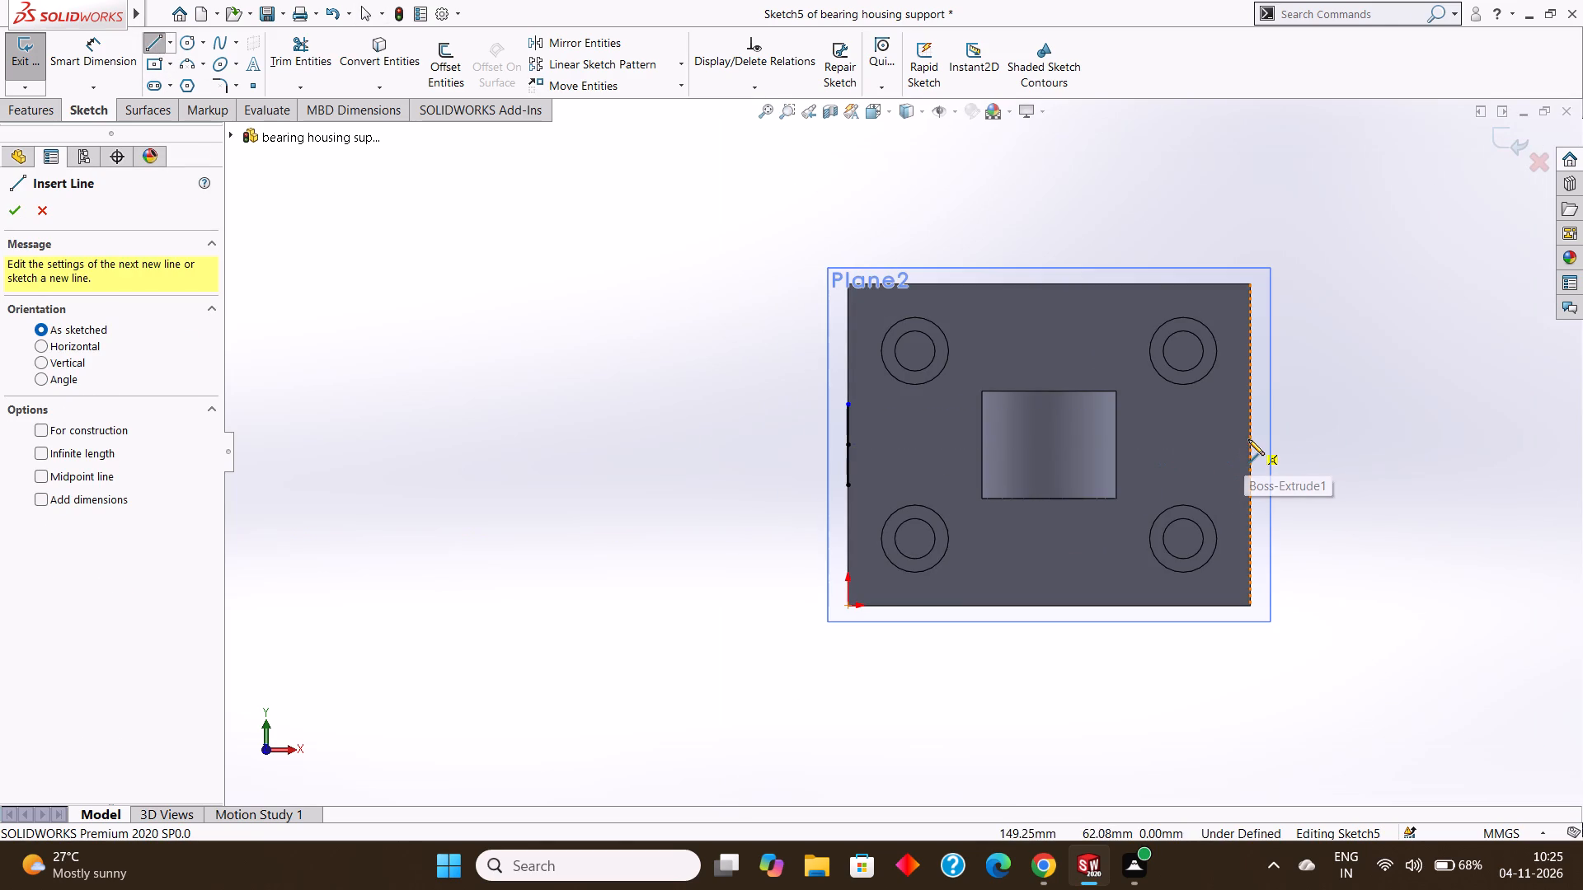
pyautogui.click(1252, 443)
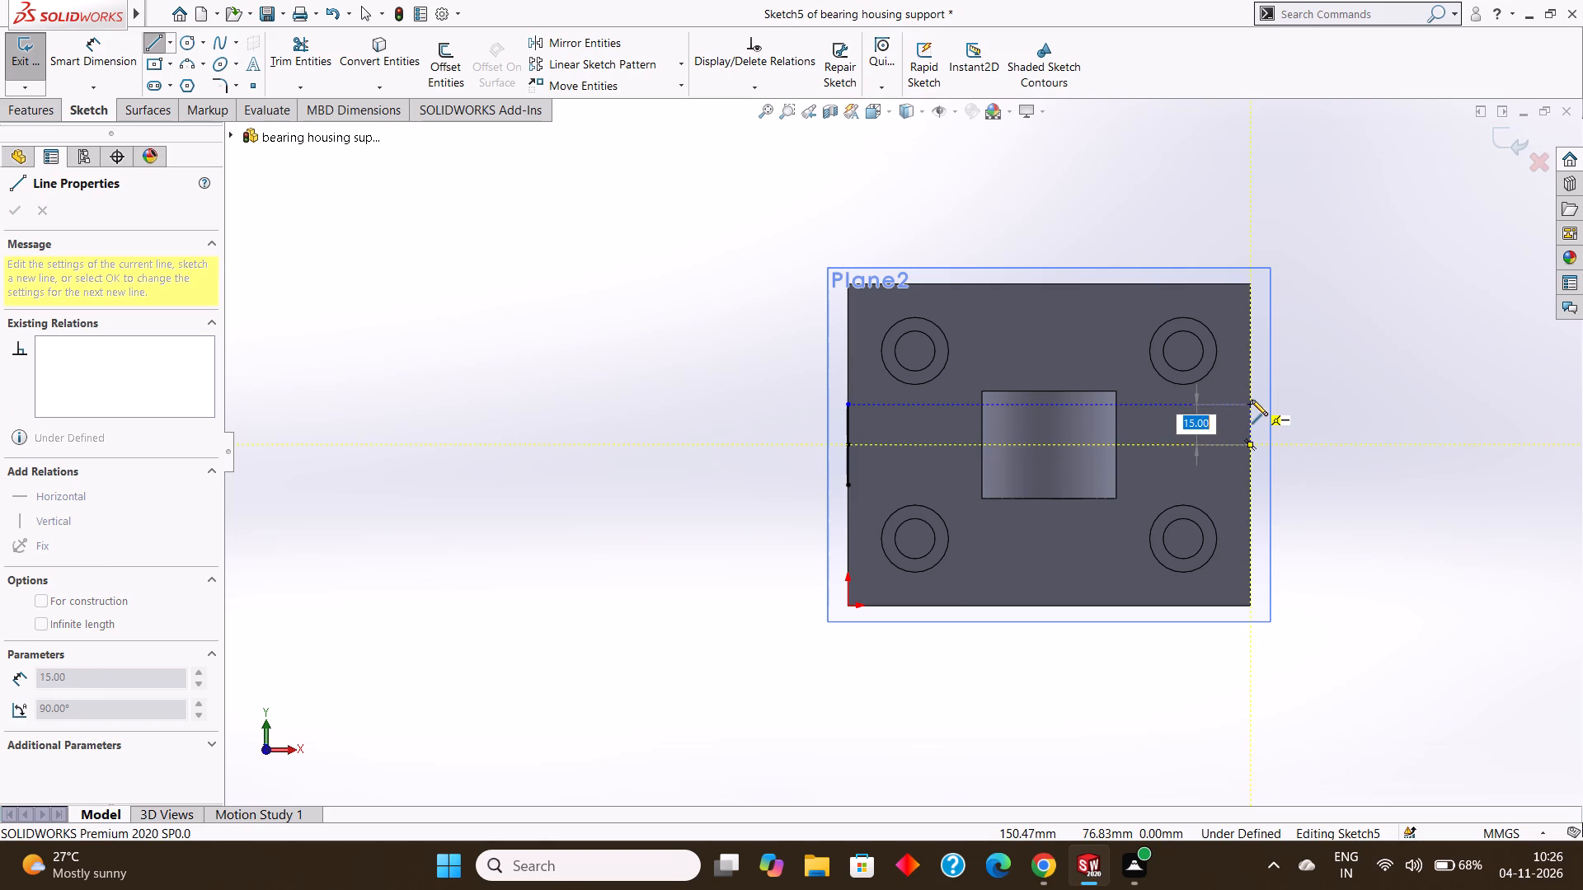
pyautogui.write('30')
pyautogui.write('/2')
pyautogui.press('Return')
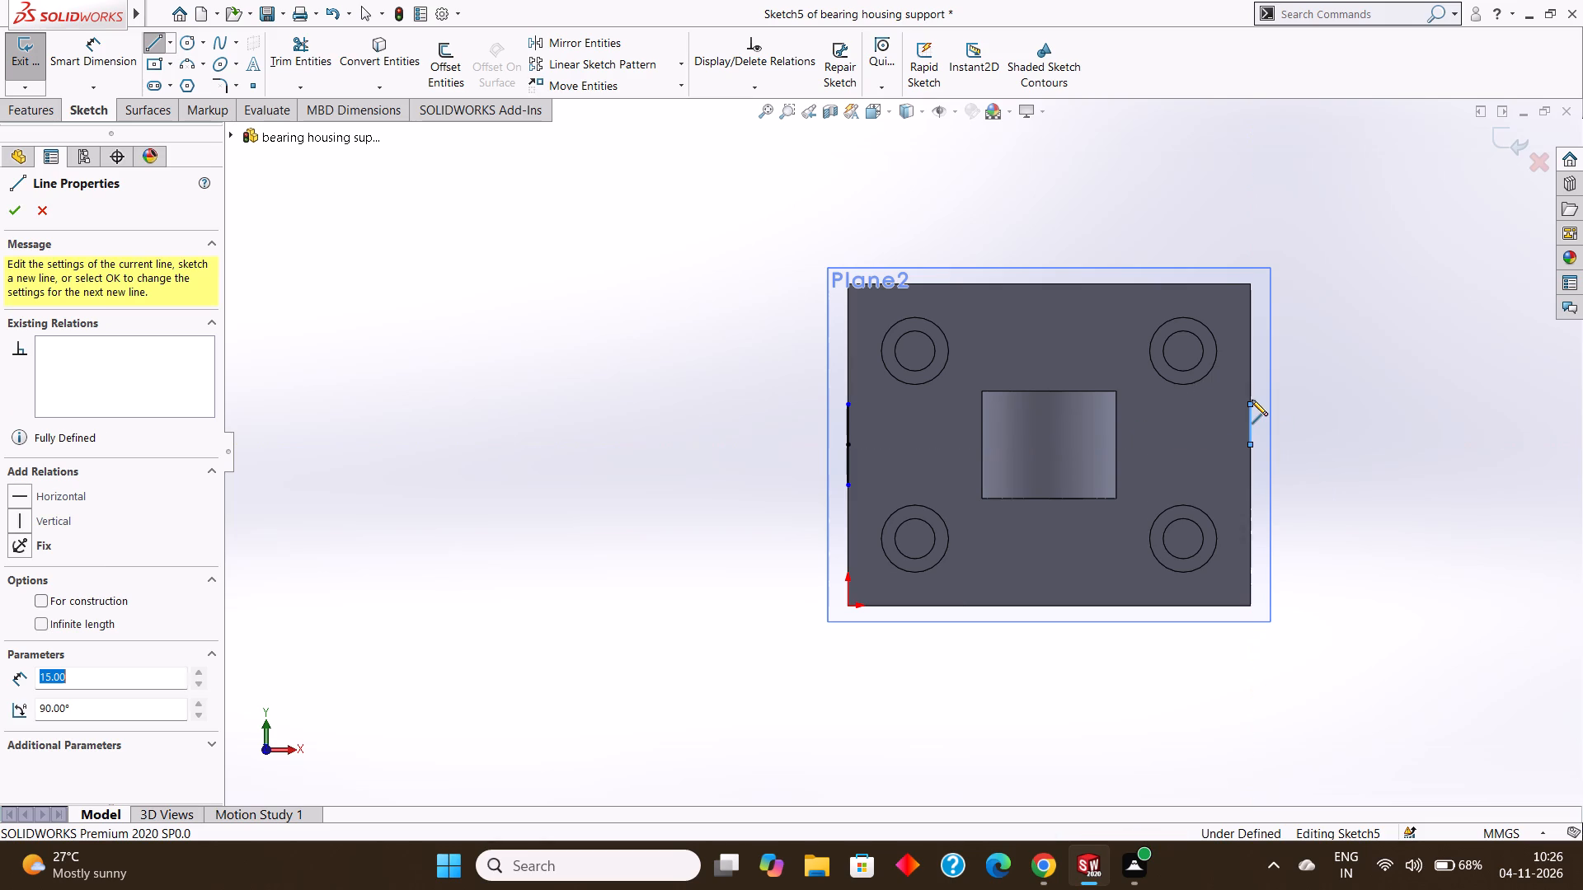
pyautogui.press('Escape')
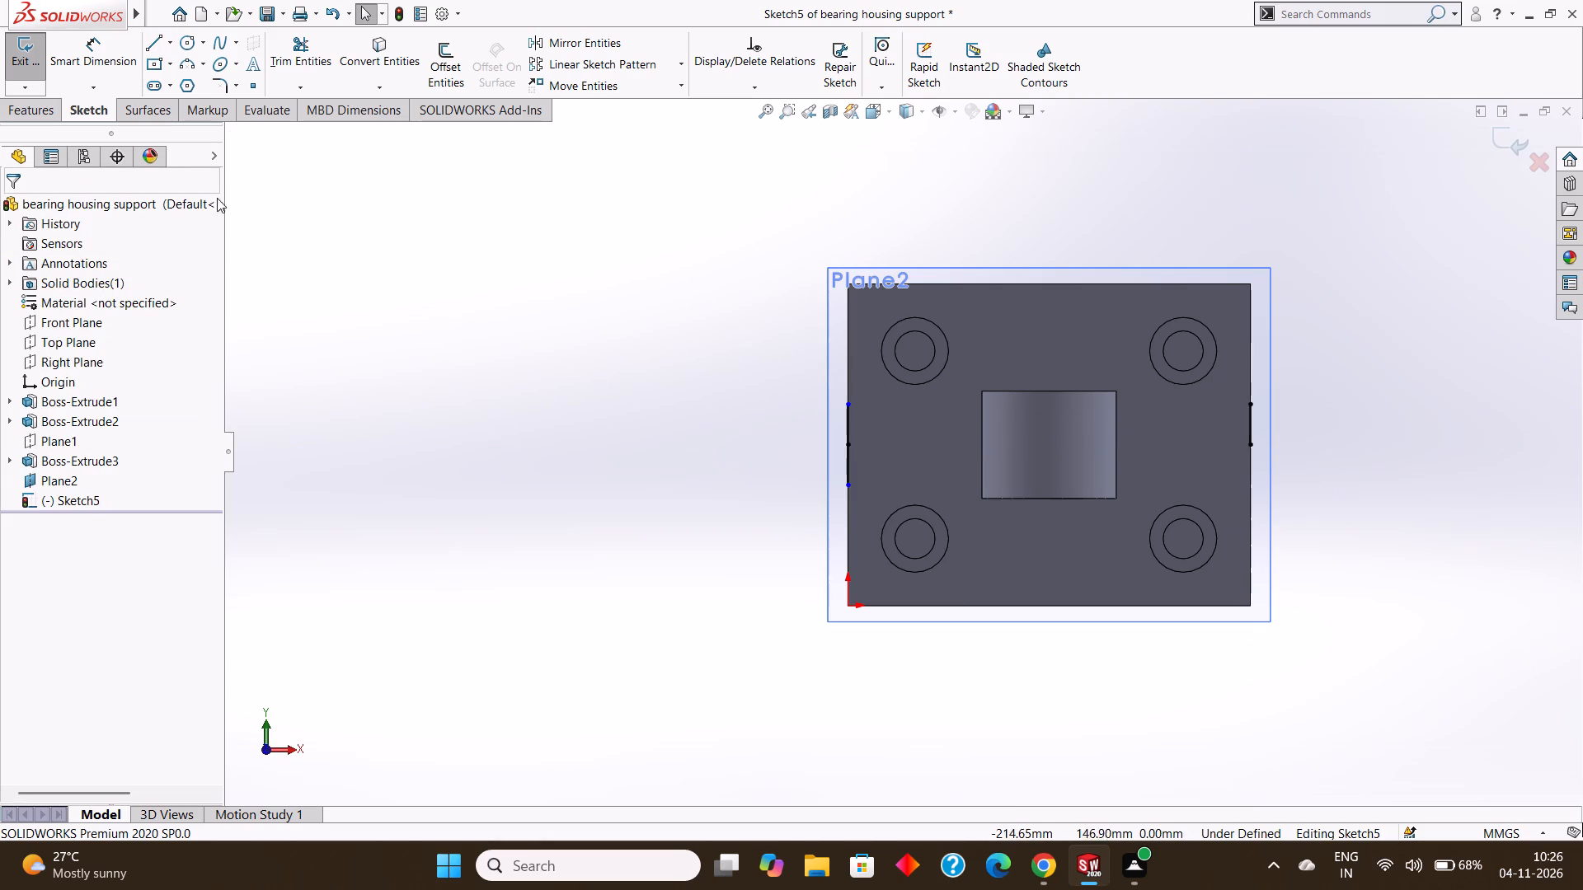
pyautogui.click(153, 49)
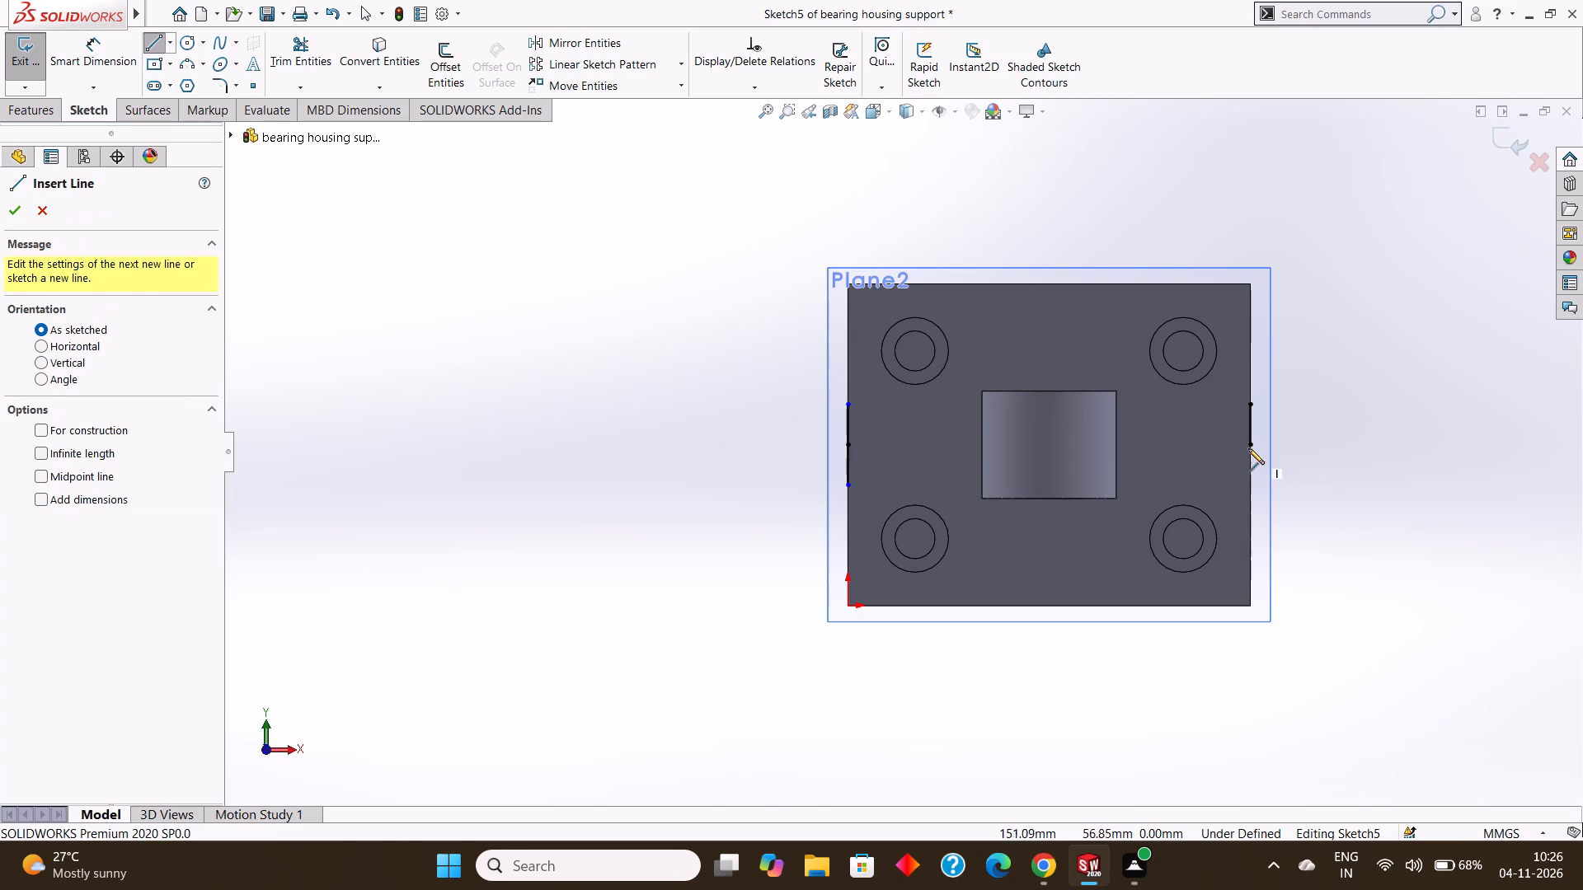
pyautogui.click(1248, 445)
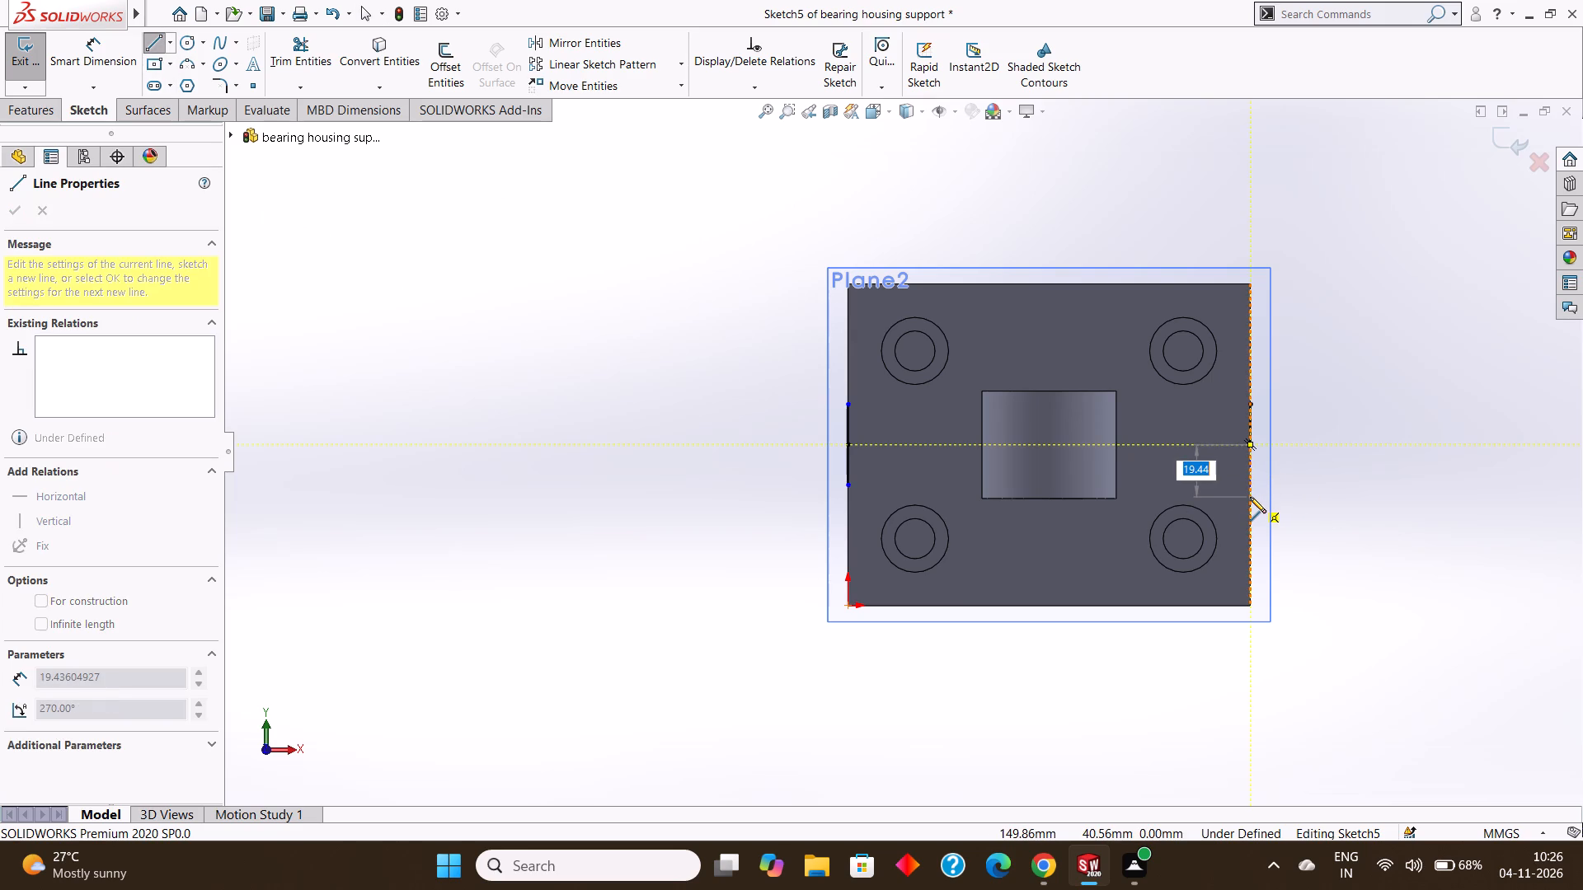
pyautogui.write('30/2')
pyautogui.press('Return')
pyautogui.press('Escape')
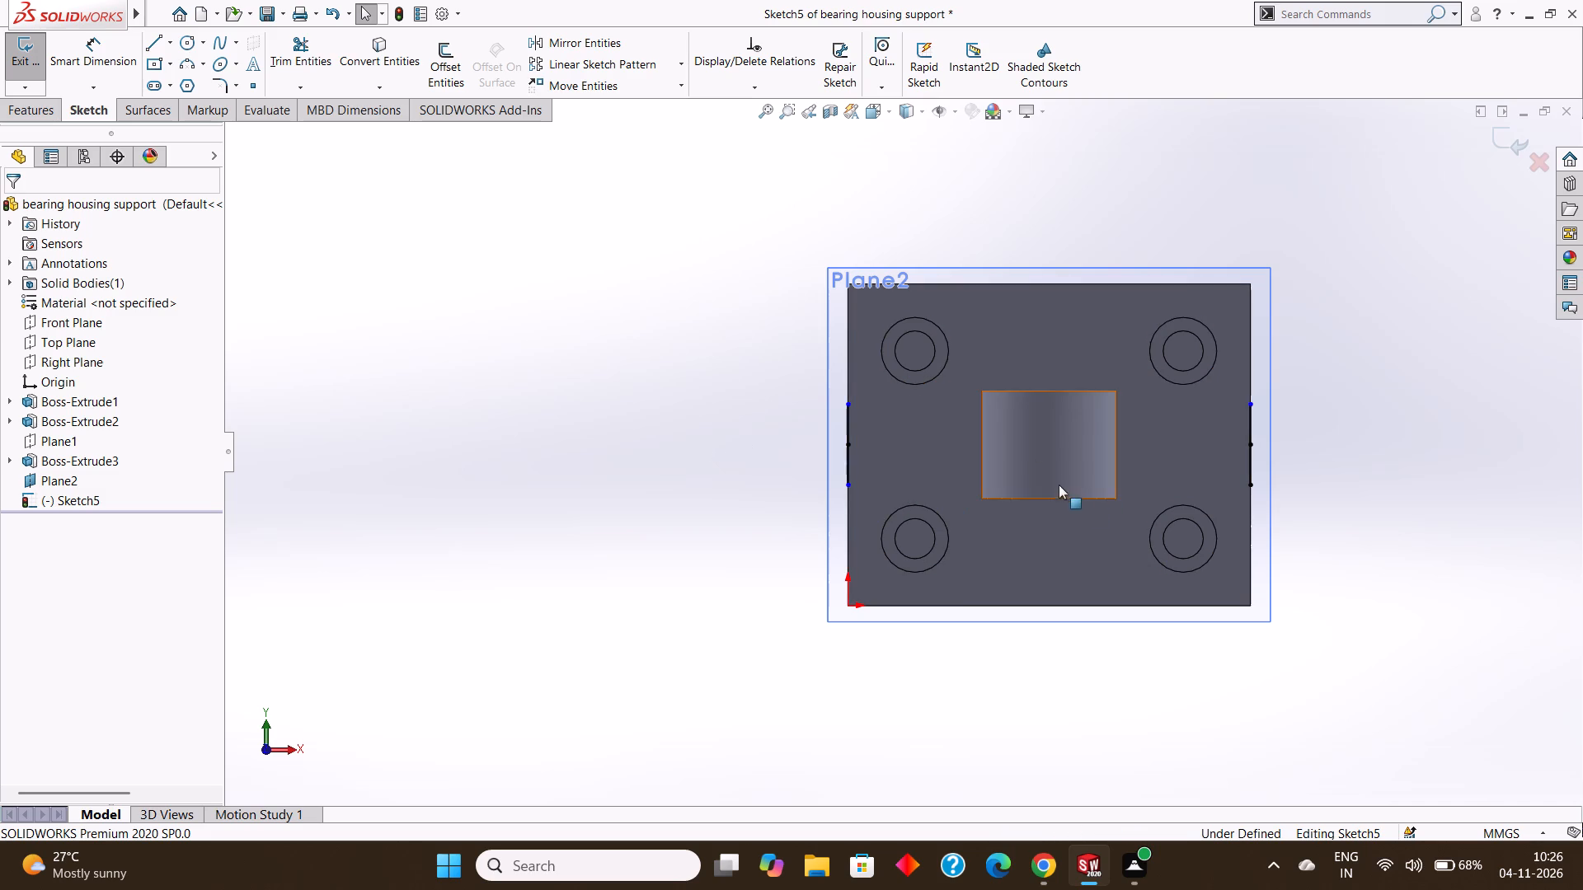
# Sketch three connected lines from the plate's left-edge line ends, forming a rectangle 25 mm wide and 30 mm high.
pyautogui.scroll(1, 1054, 480)
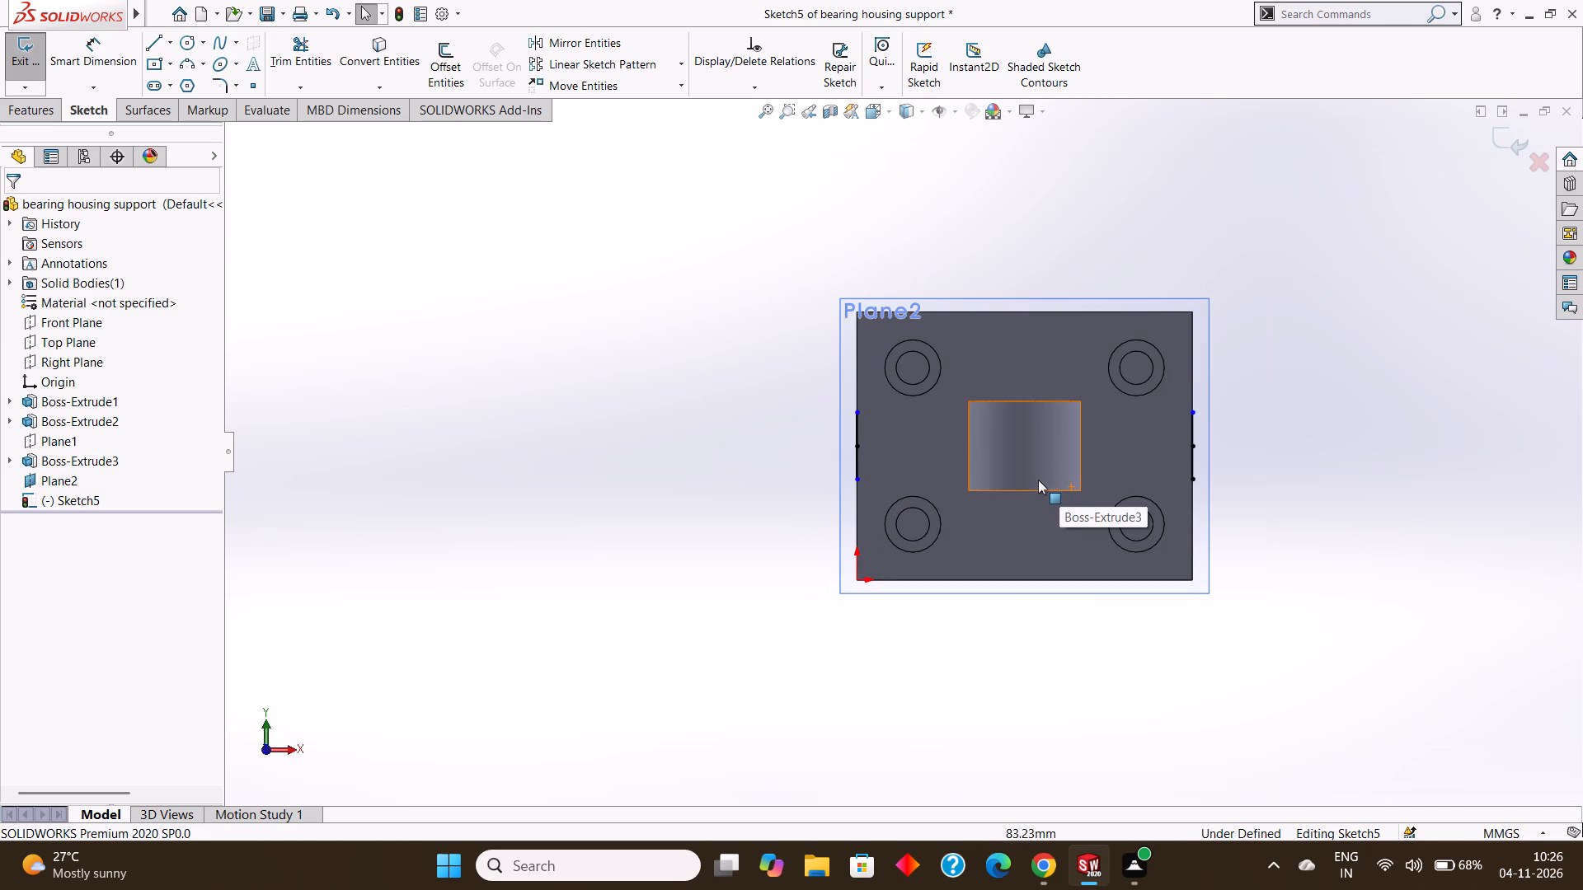
pyautogui.scroll(-2, 1024, 480)
pyautogui.scroll(1, 989, 423)
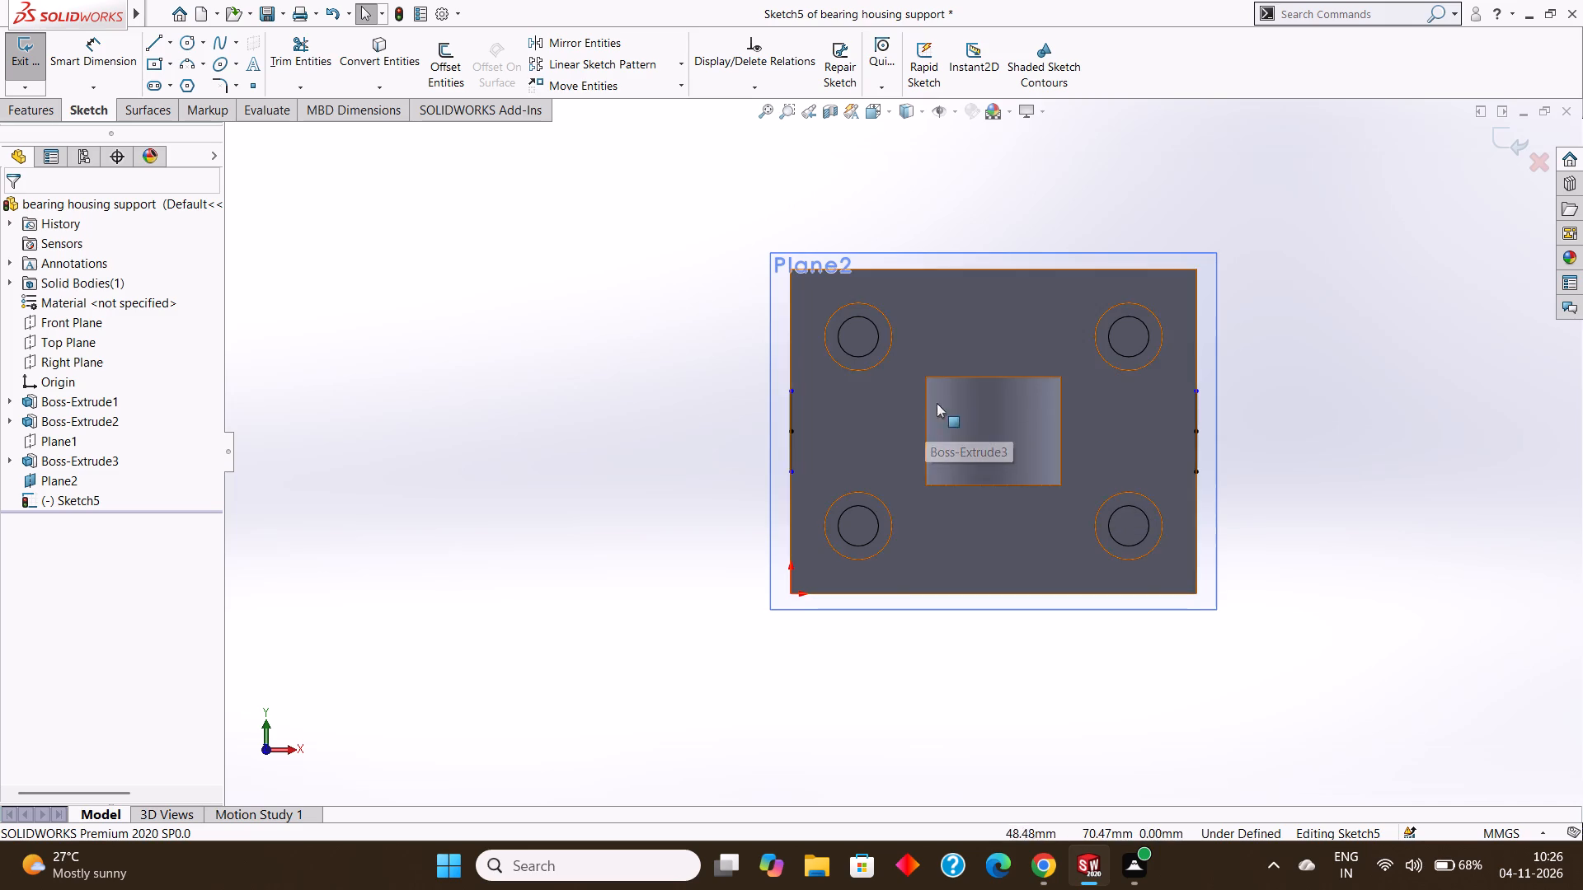
pyautogui.click(154, 40)
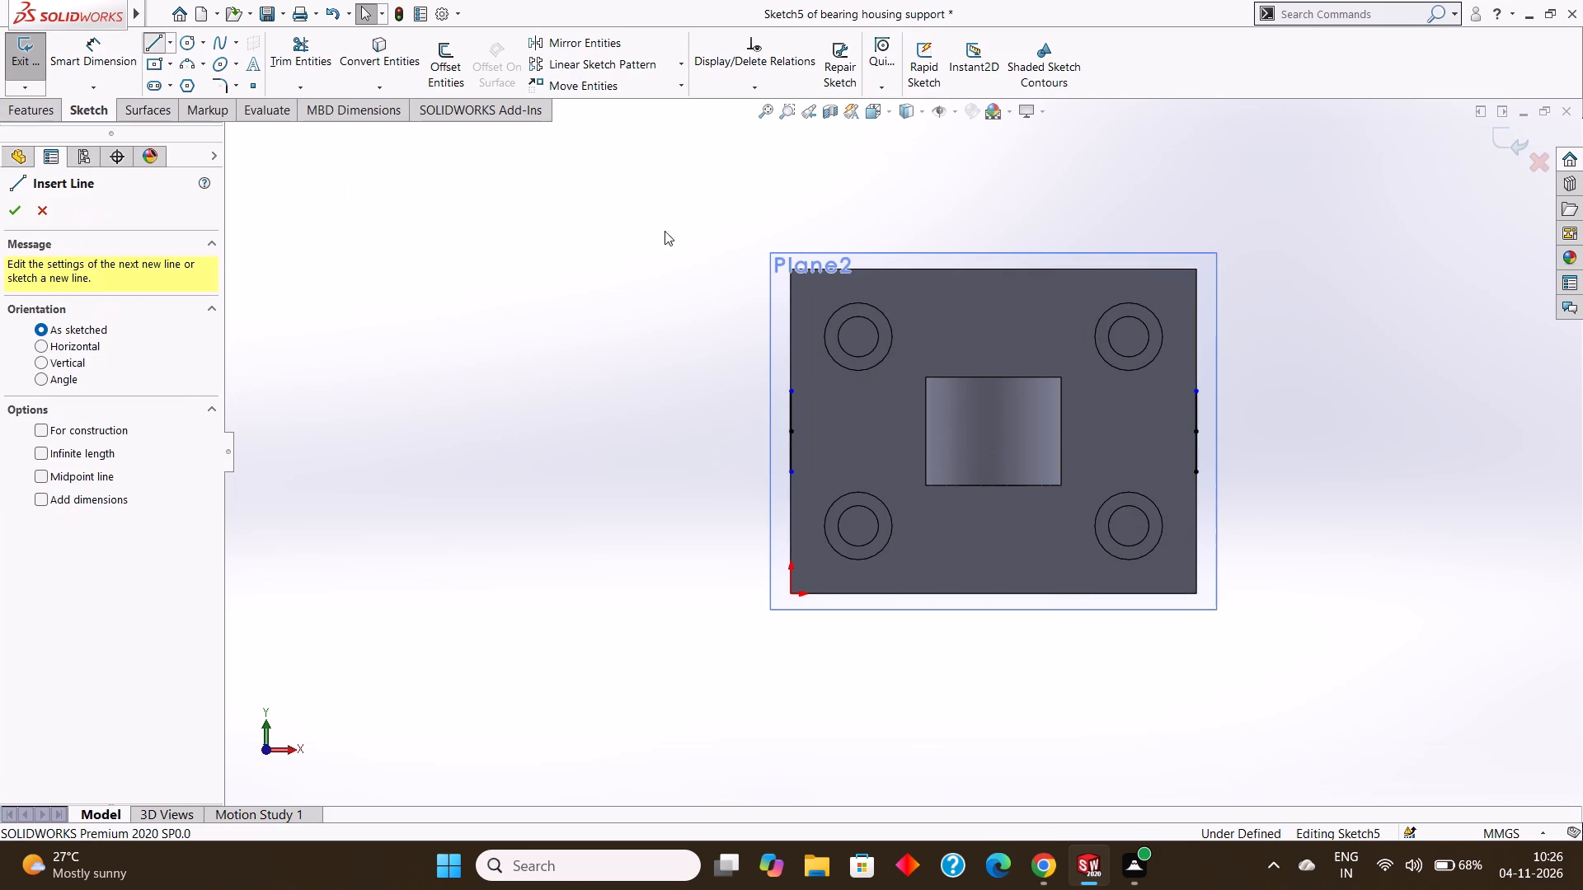
pyautogui.click(794, 389)
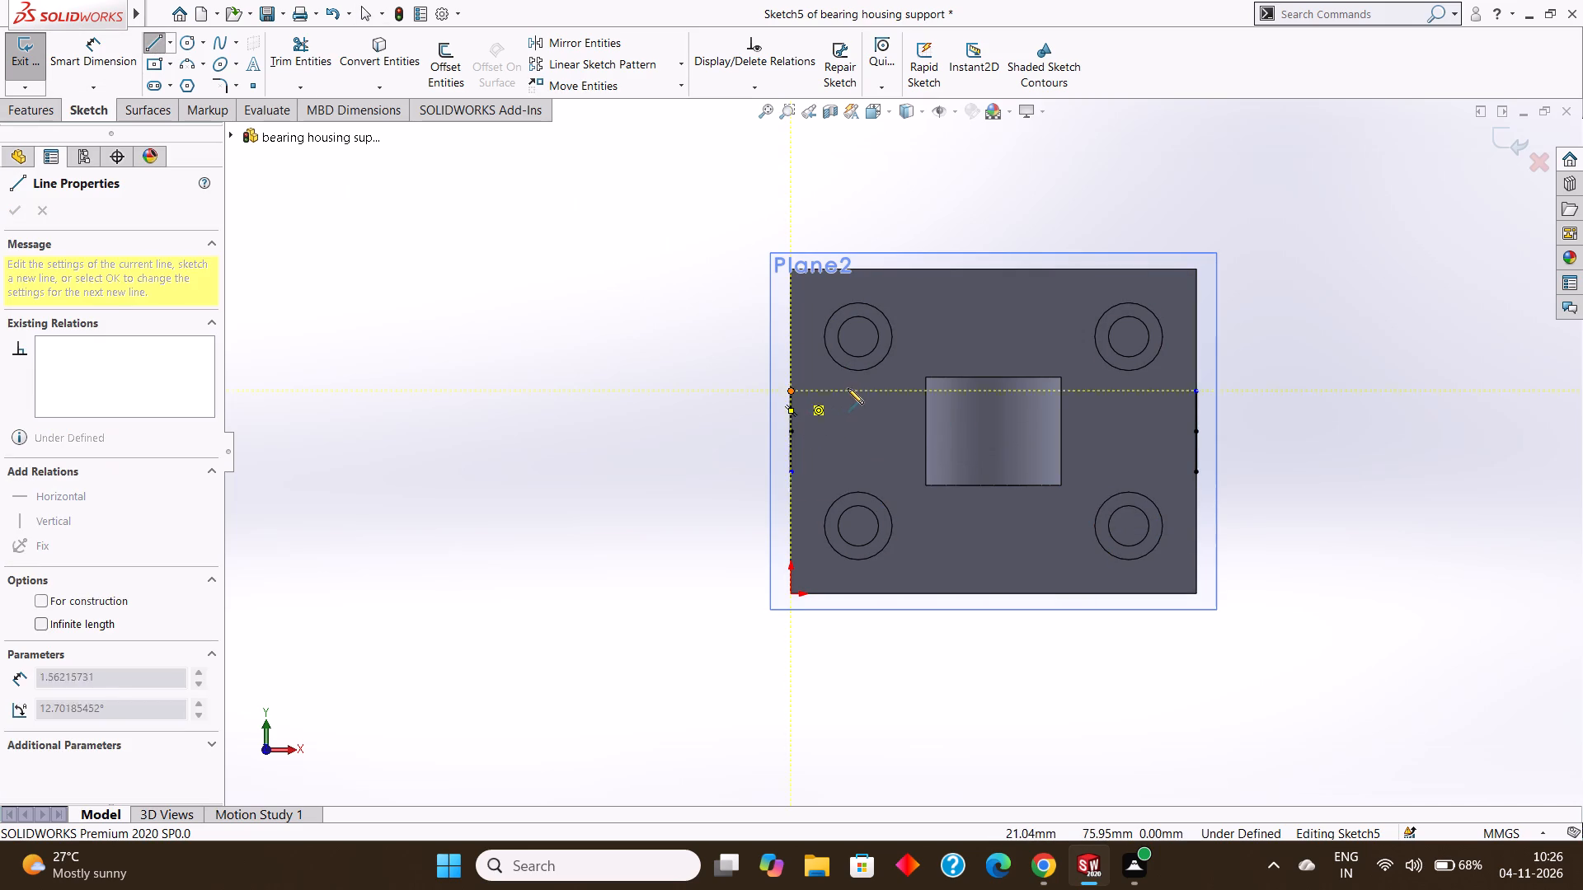
pyautogui.write('25')
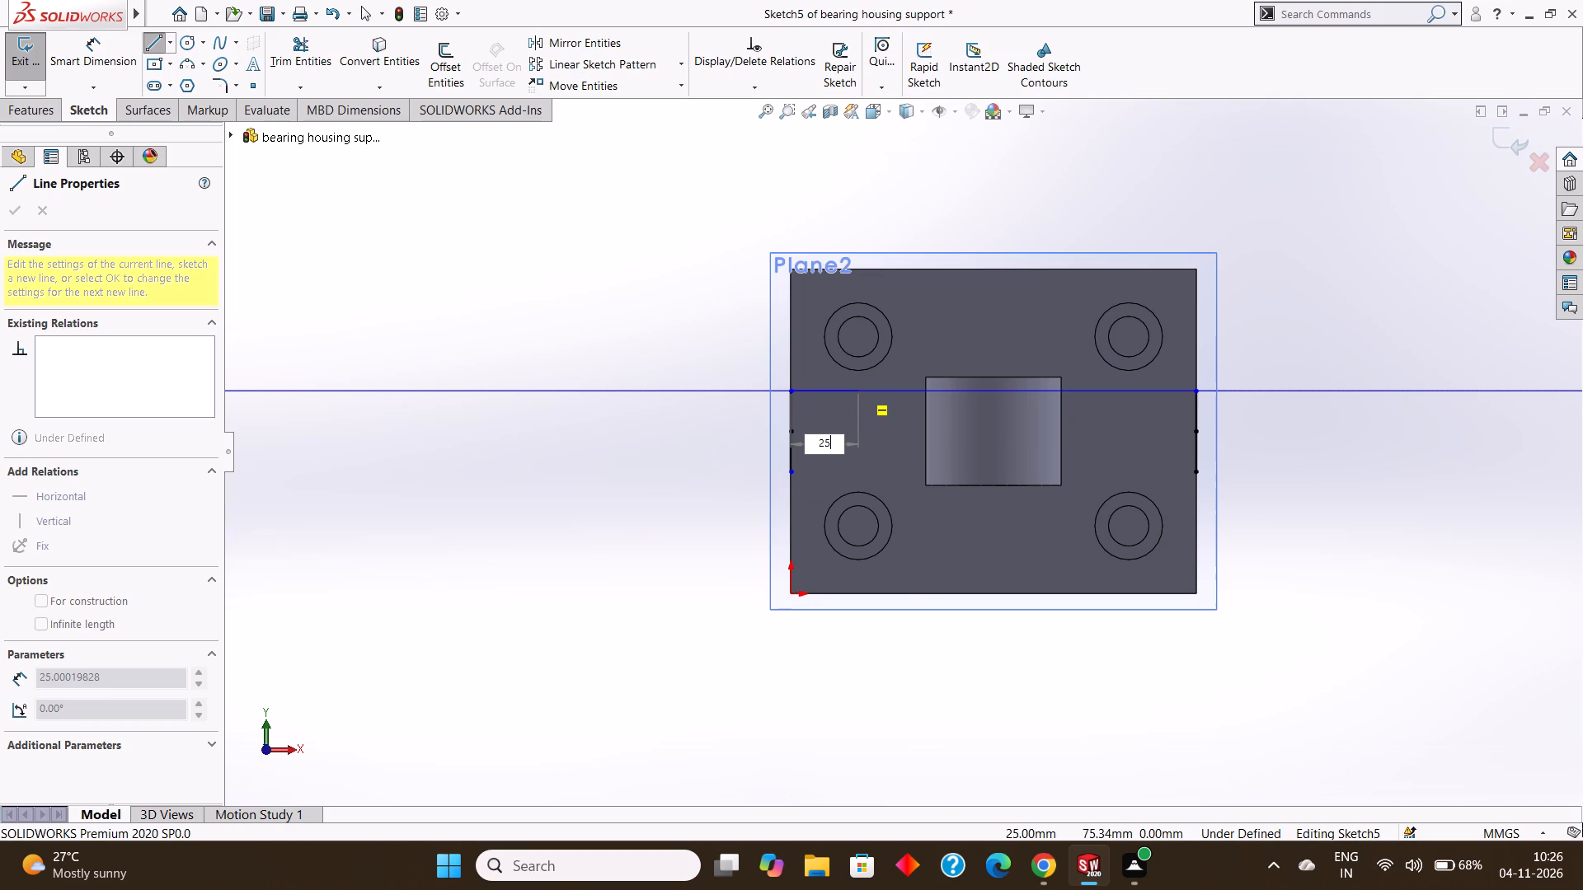
pyautogui.press('Return')
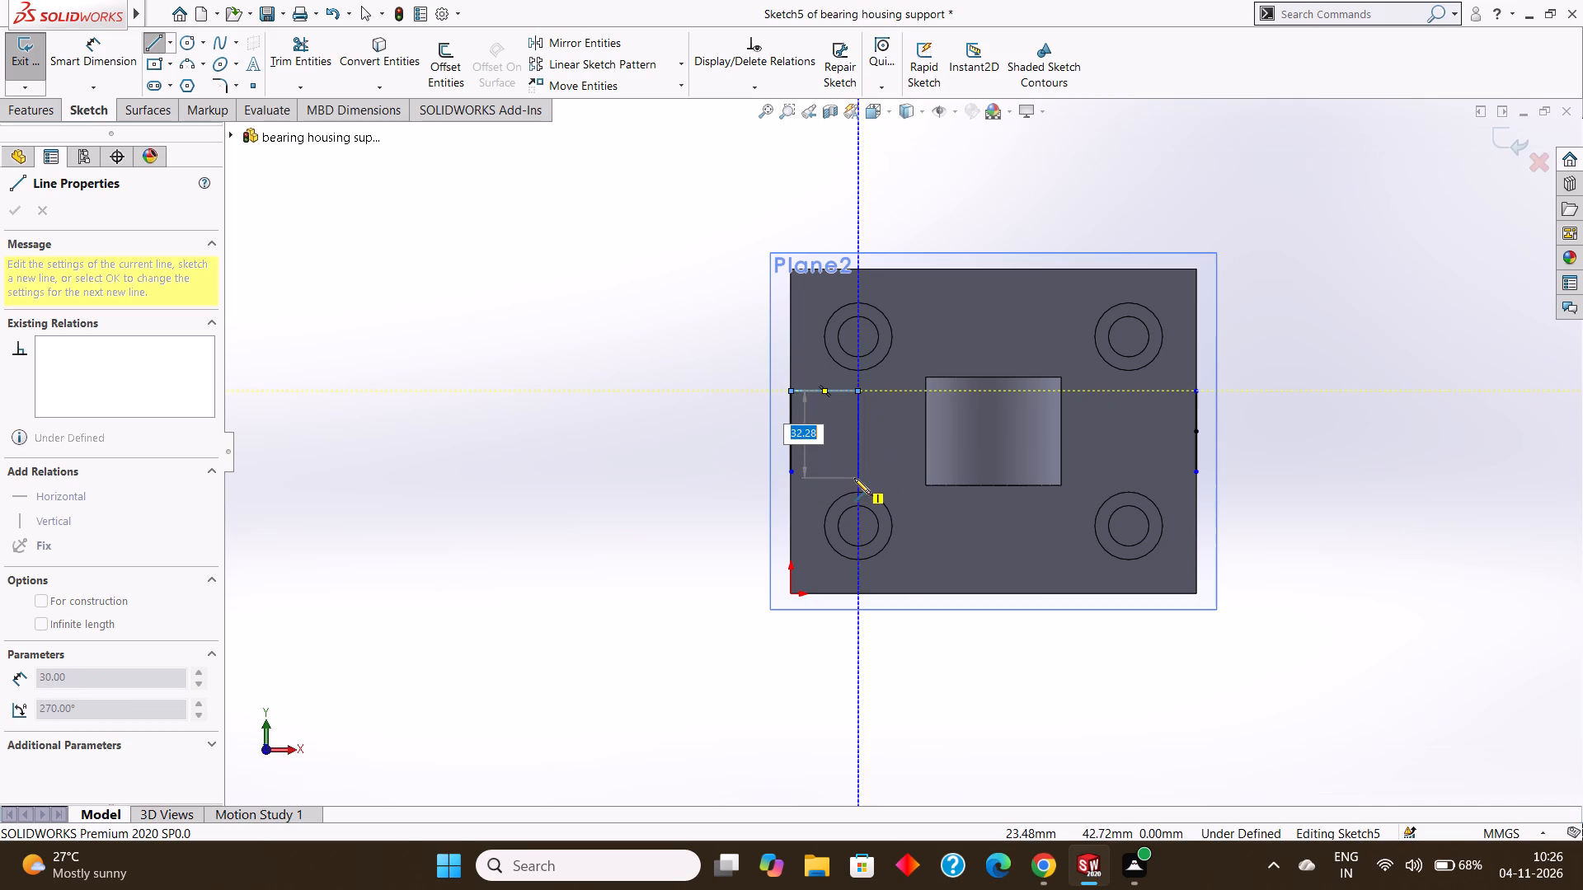
pyautogui.click(856, 472)
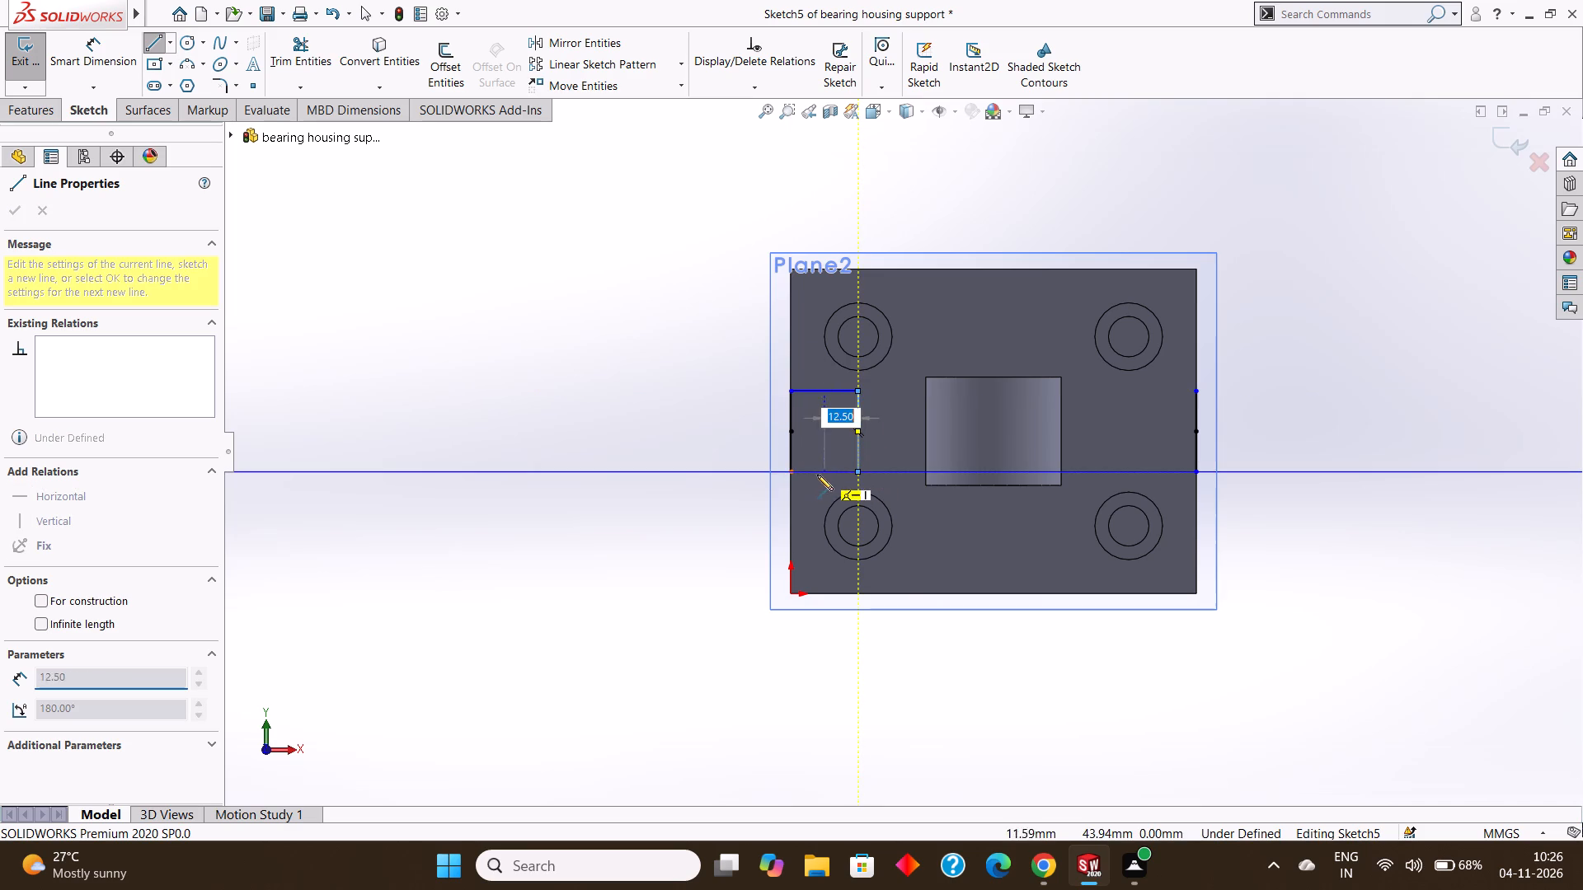
pyautogui.click(793, 470)
pyautogui.press('Escape')
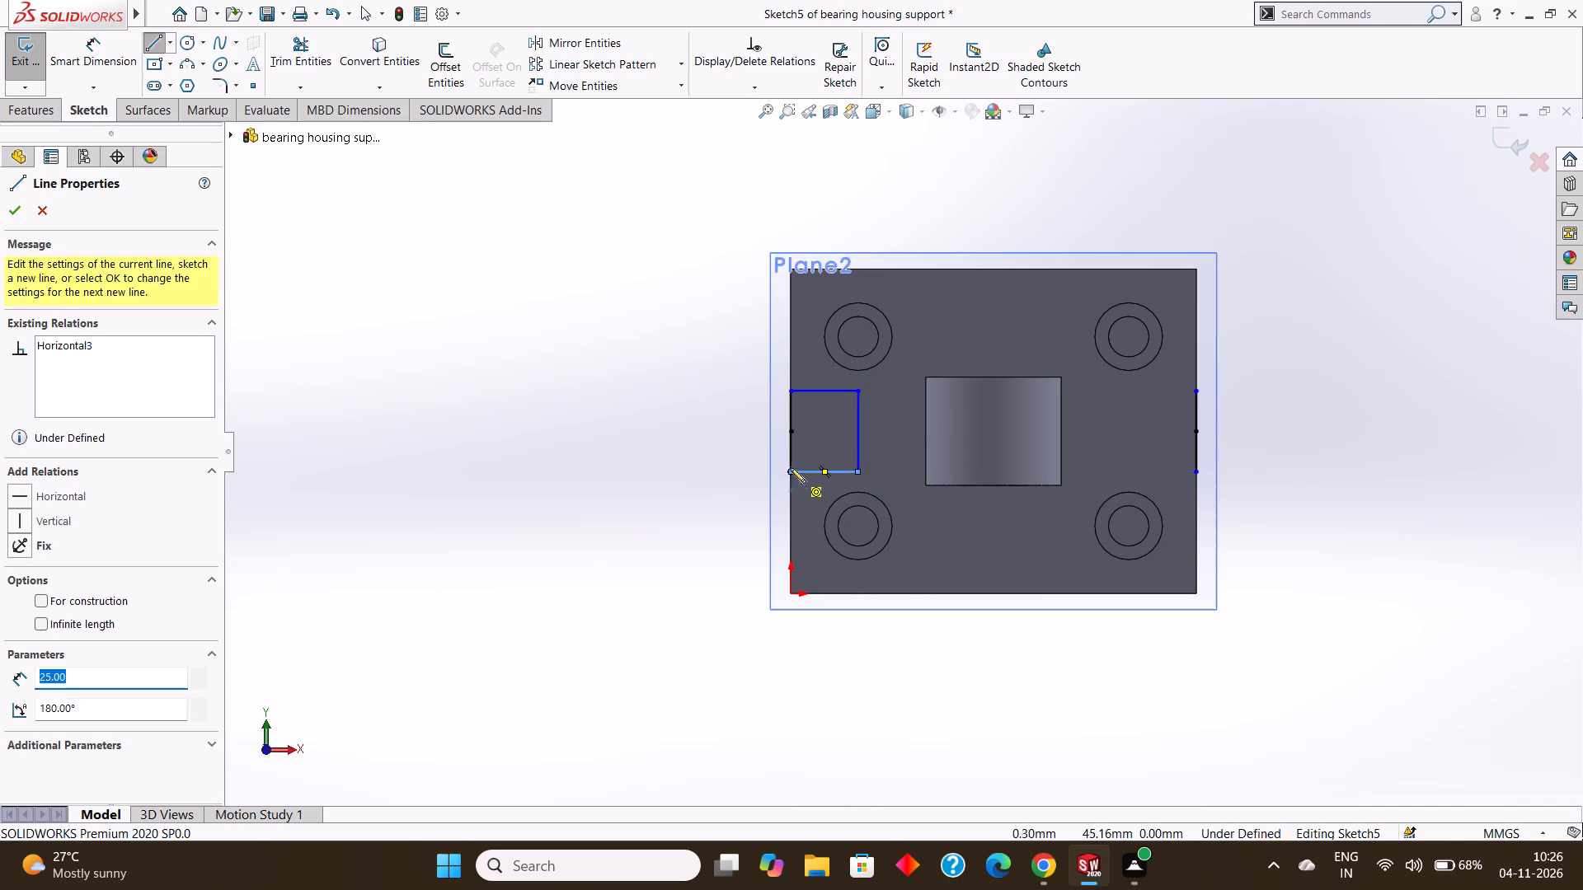
pyautogui.press('Escape')
# Trim away the two 15 mm lines on the plate's left edge and close the rectangle with one 30 mm vertical line.
pyautogui.click(292, 54)
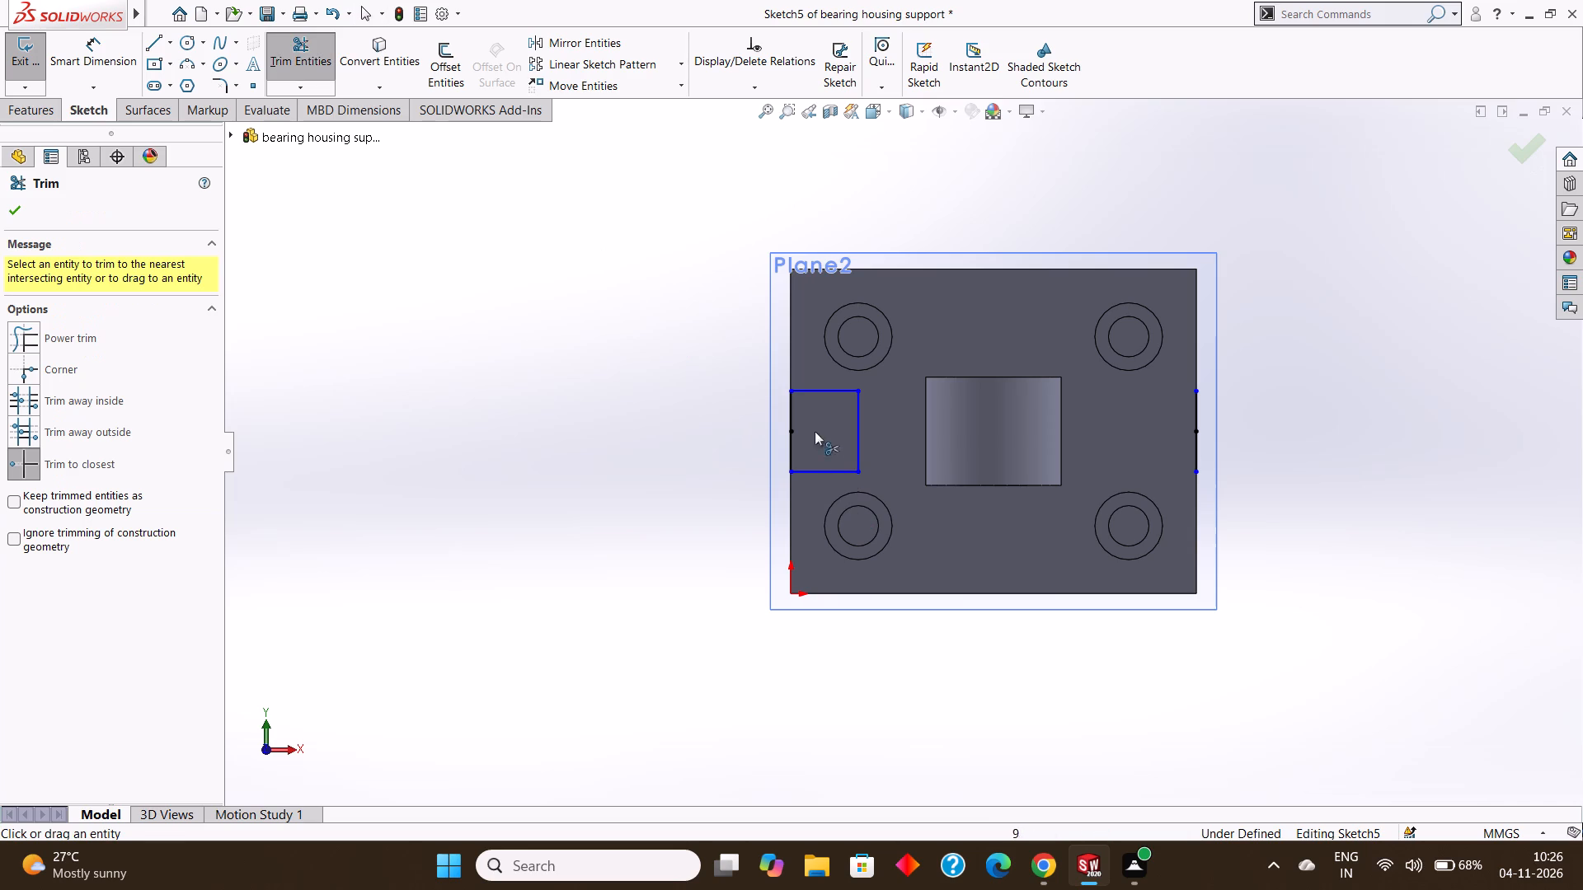
pyautogui.click(791, 407)
pyautogui.click(789, 443)
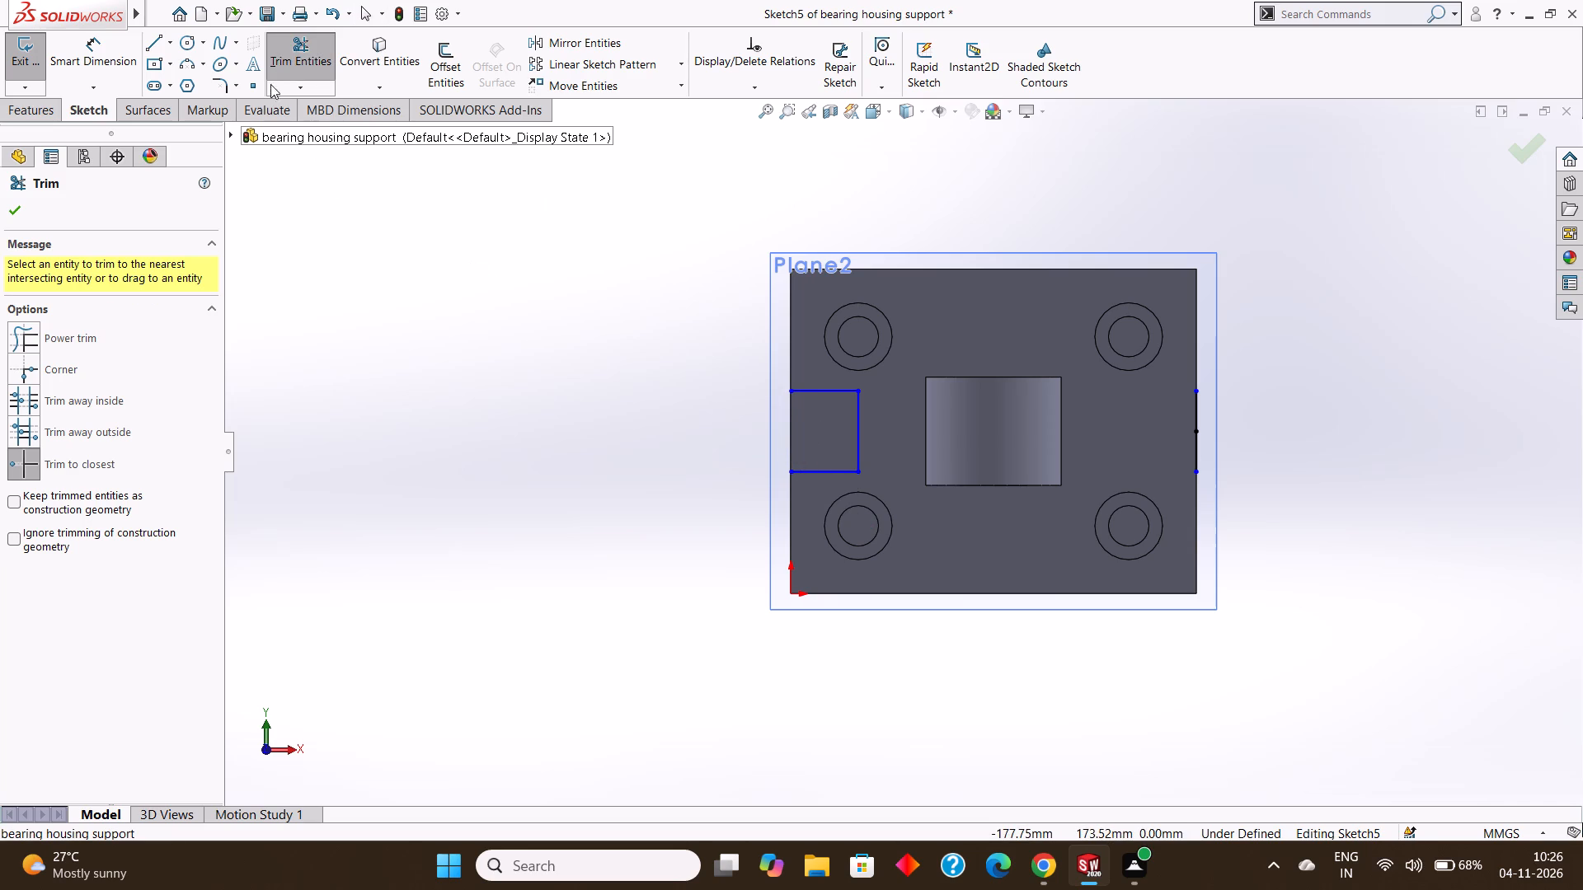
pyautogui.click(159, 45)
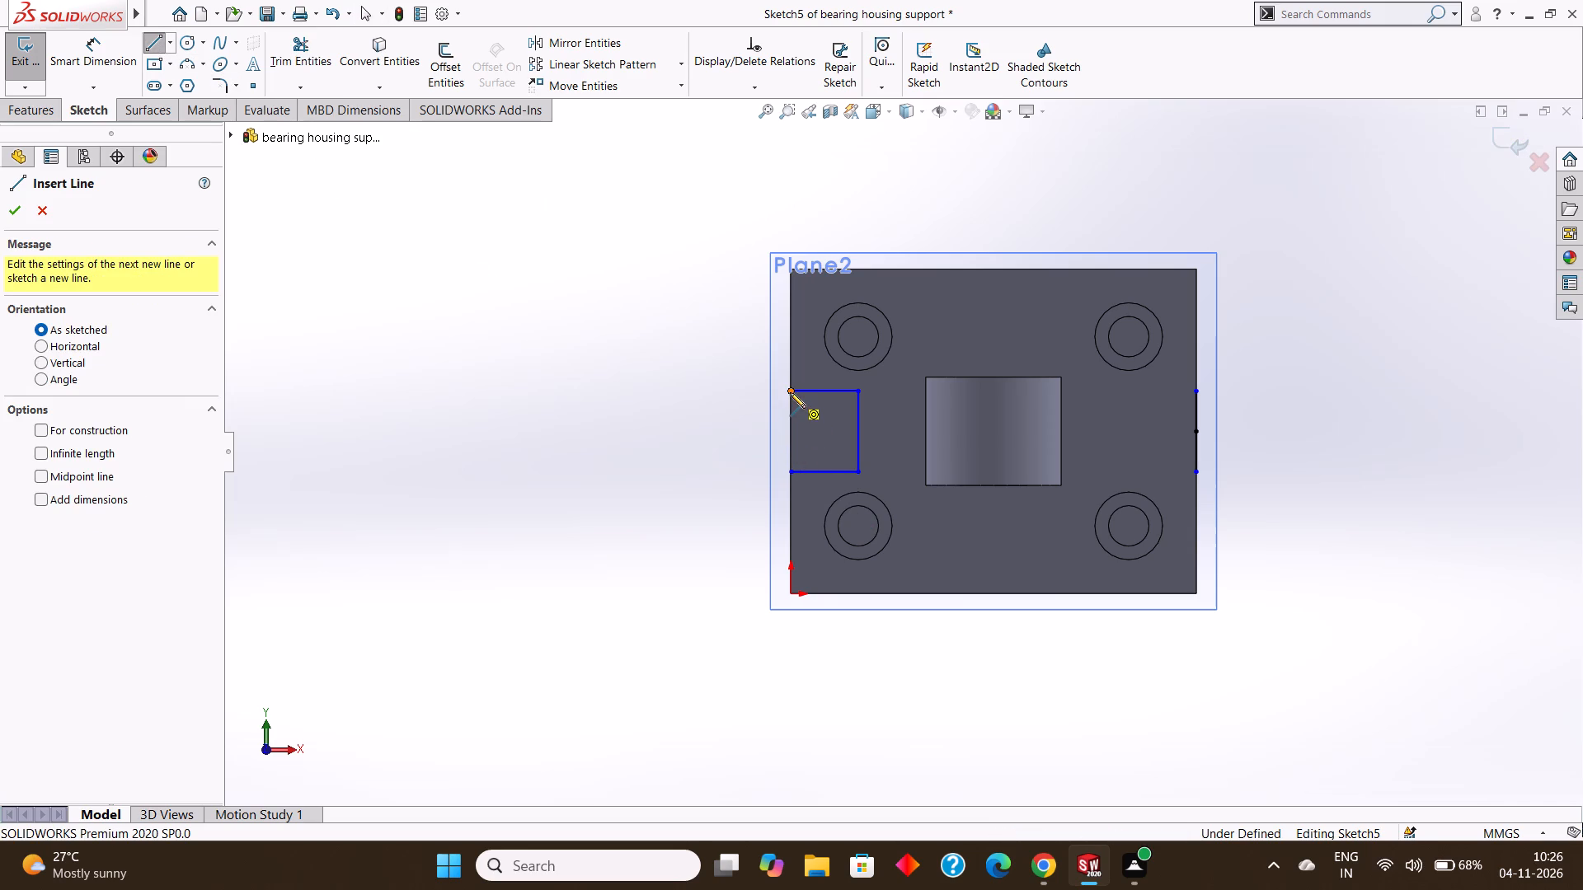
pyautogui.click(790, 391)
pyautogui.click(794, 471)
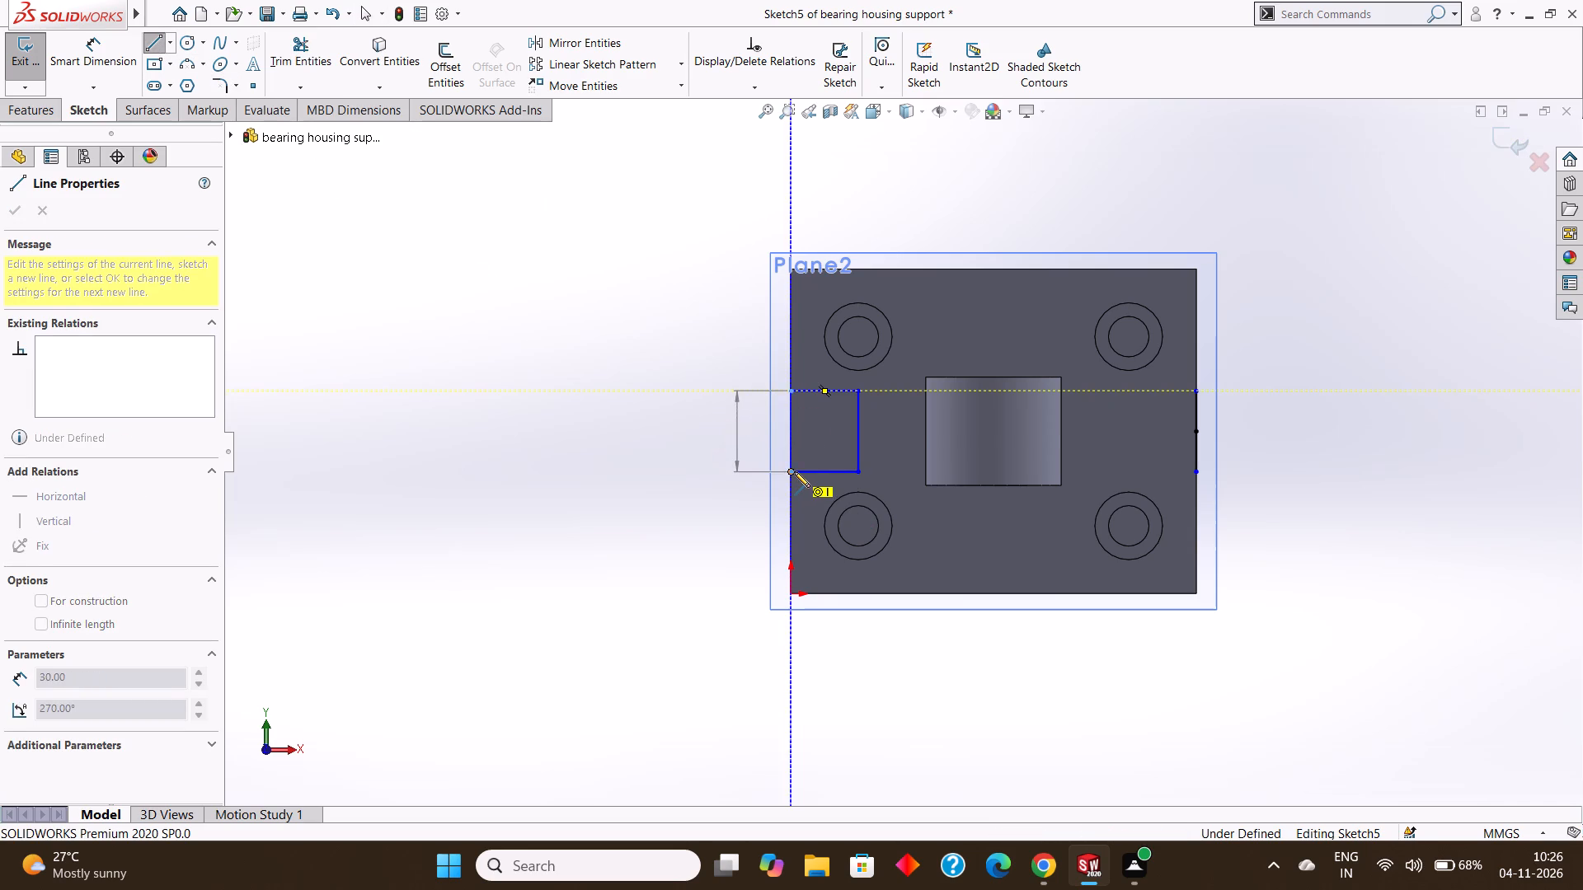
pyautogui.press('Escape')
pyautogui.press('Escape')
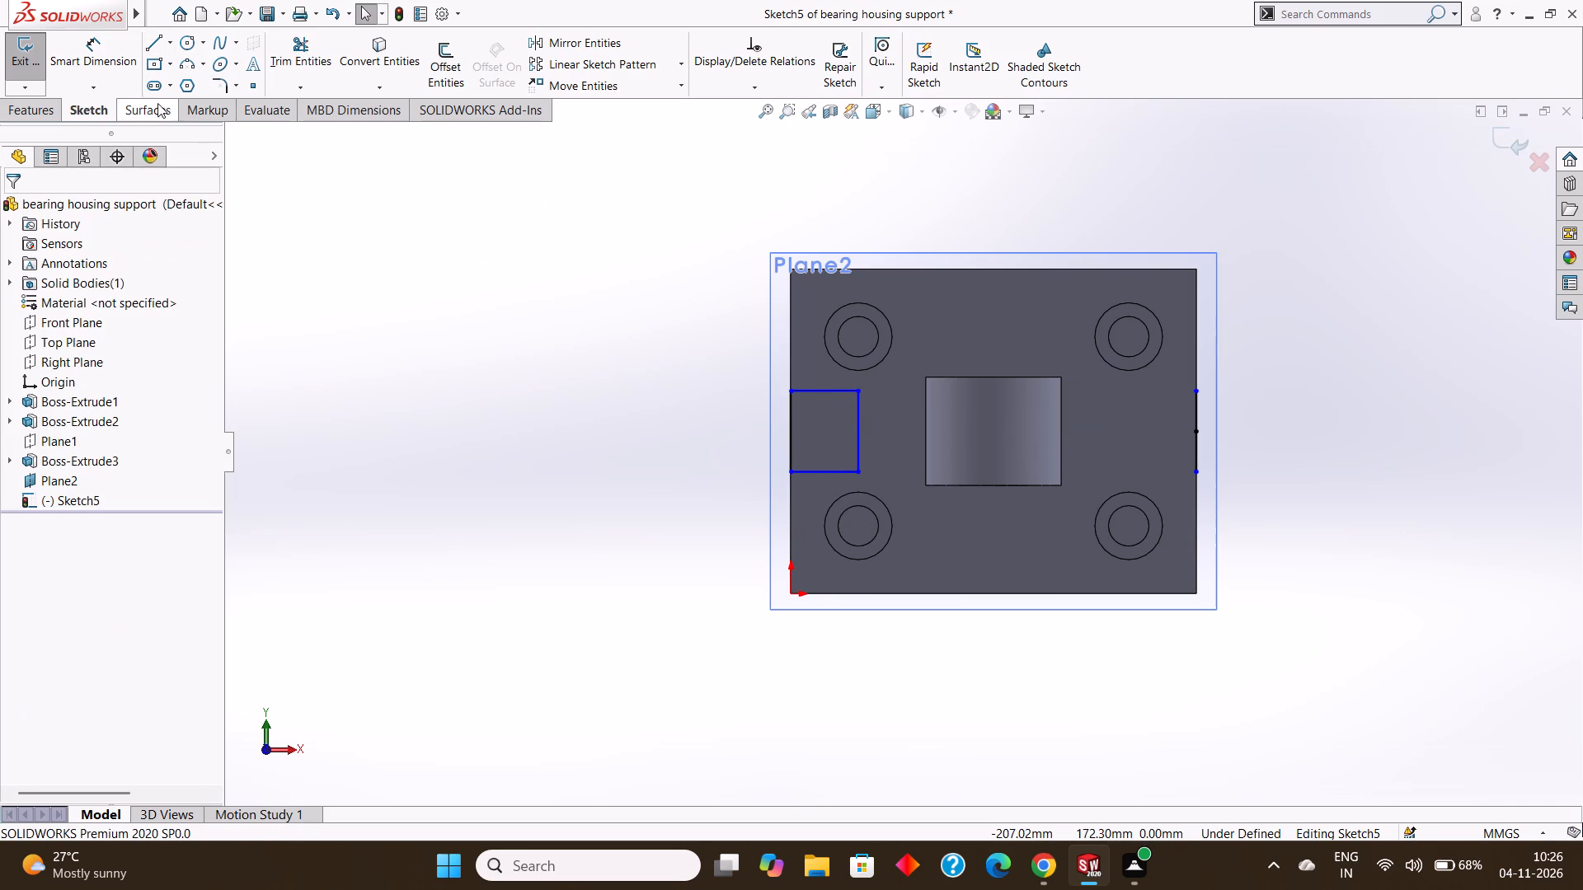
# Dimension the left rectangle from the origin: vertically to its lower and upper outer corners, and horizontally to its inner upper corner.
pyautogui.click(98, 54)
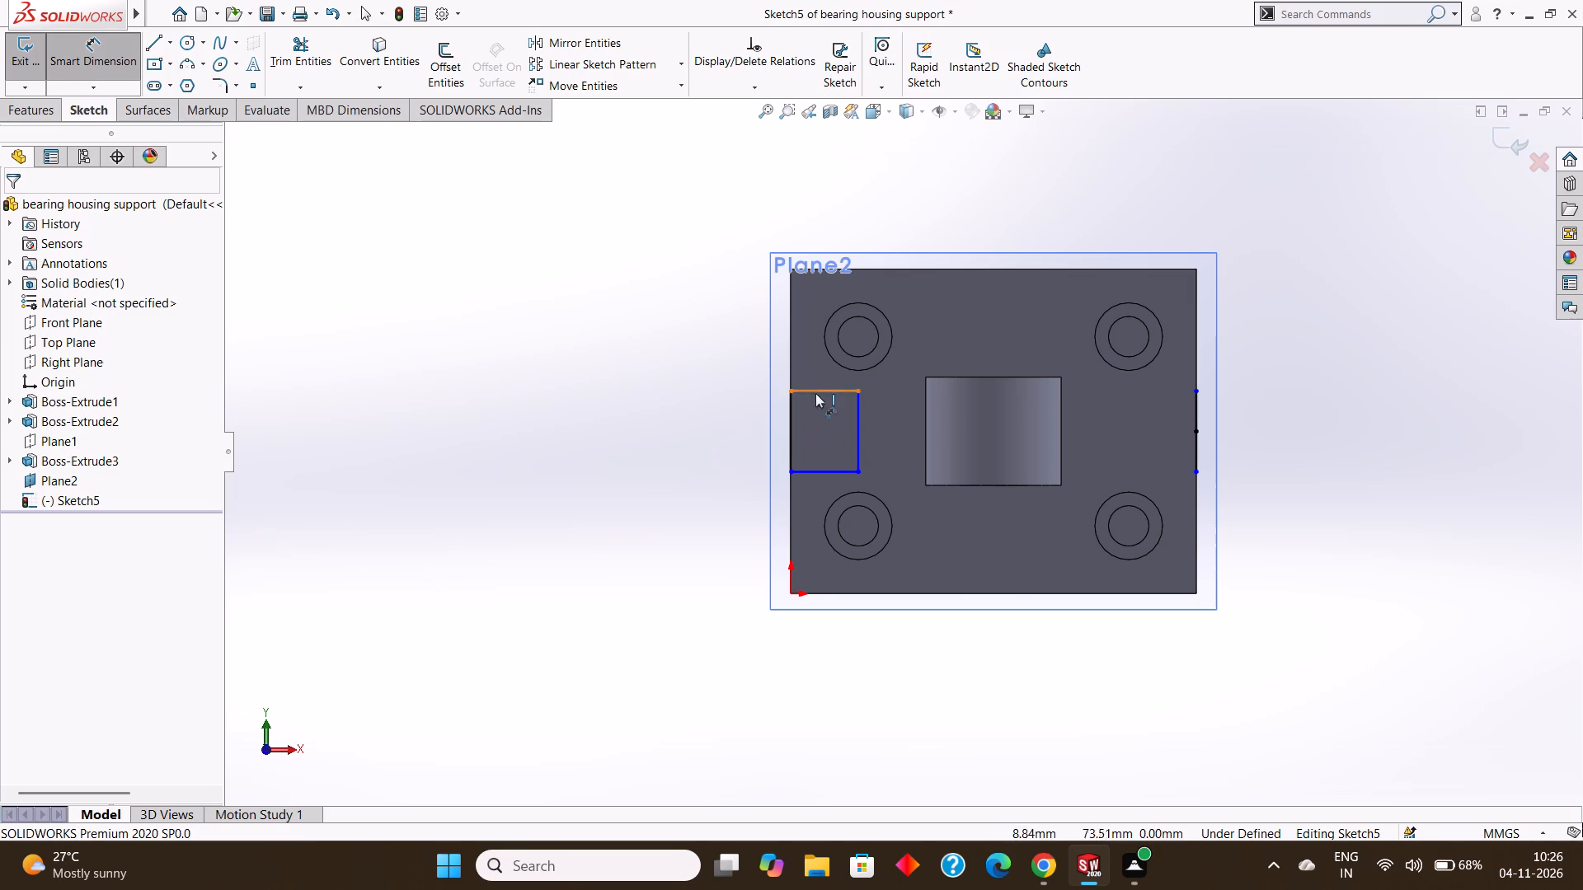
pyautogui.click(788, 597)
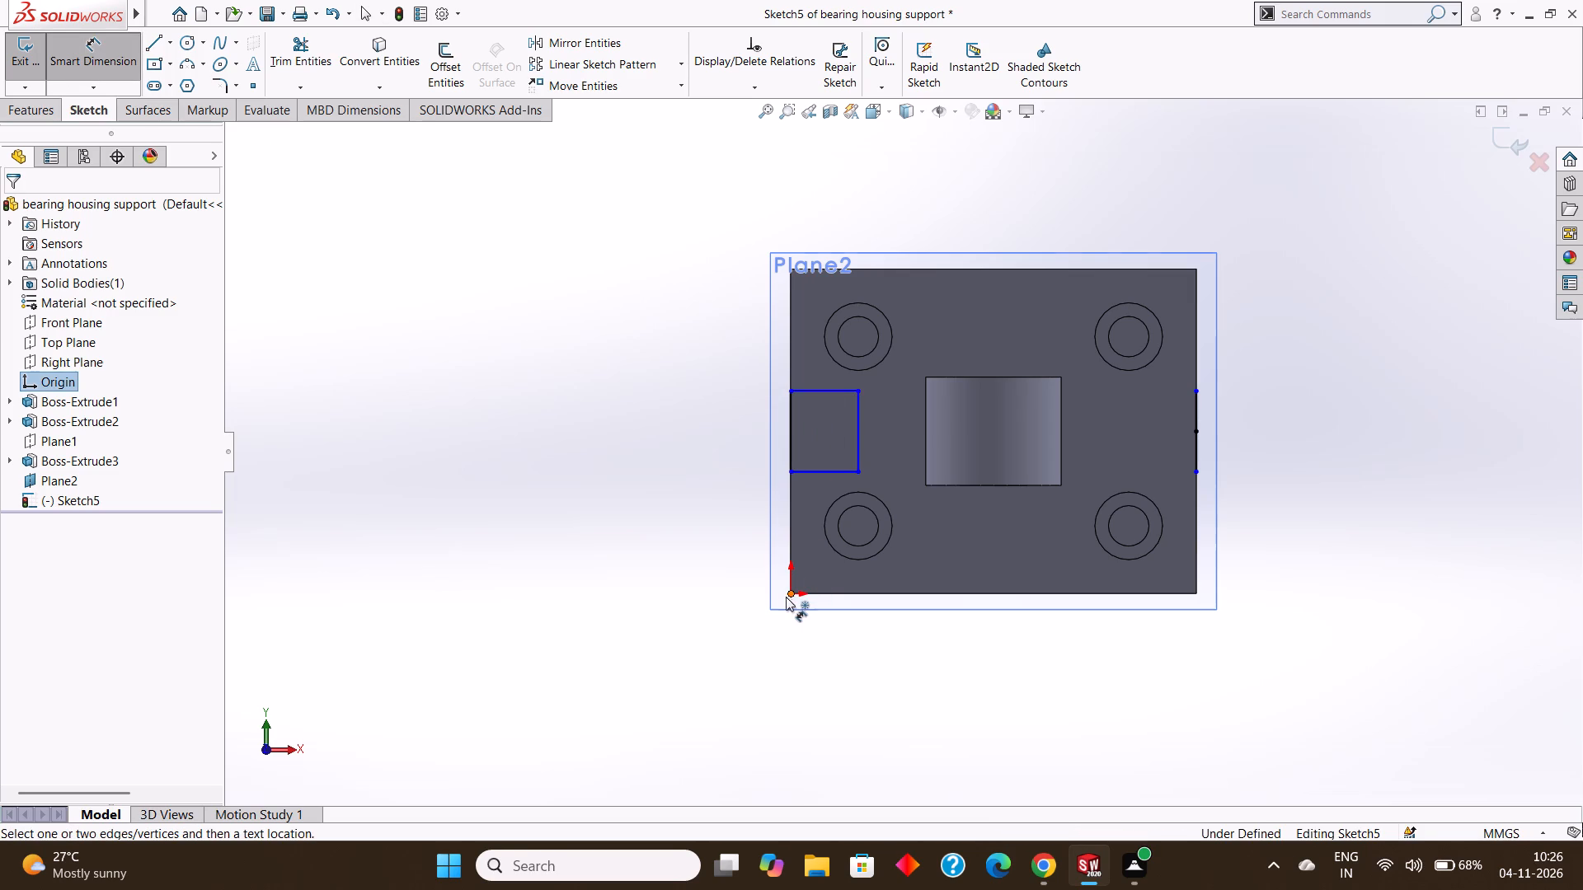
pyautogui.click(788, 474)
pyautogui.click(662, 495)
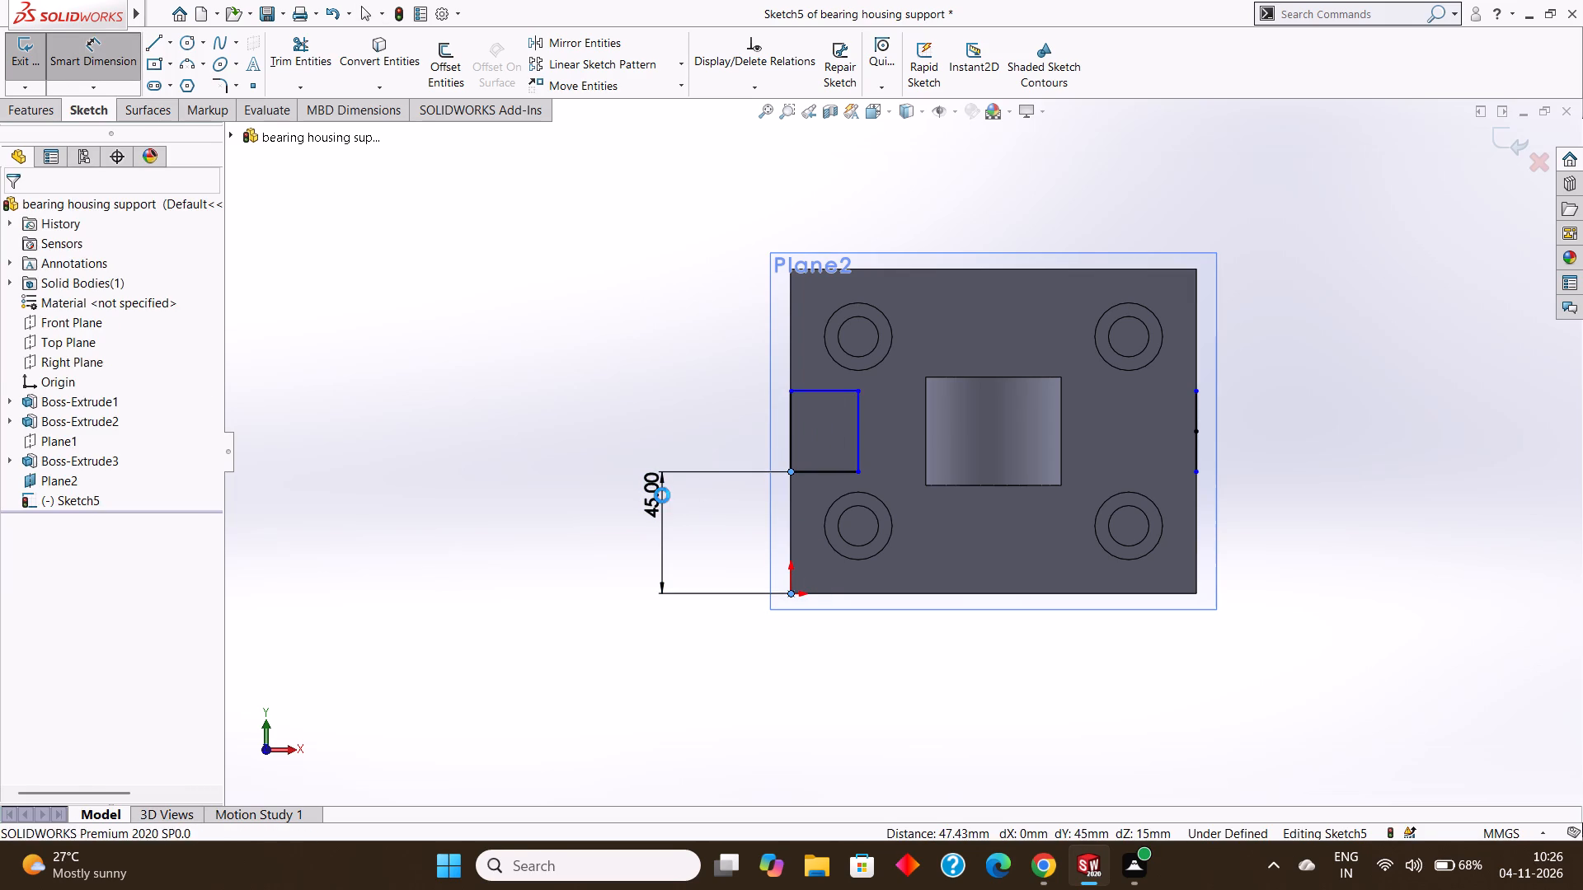
pyautogui.click(591, 474)
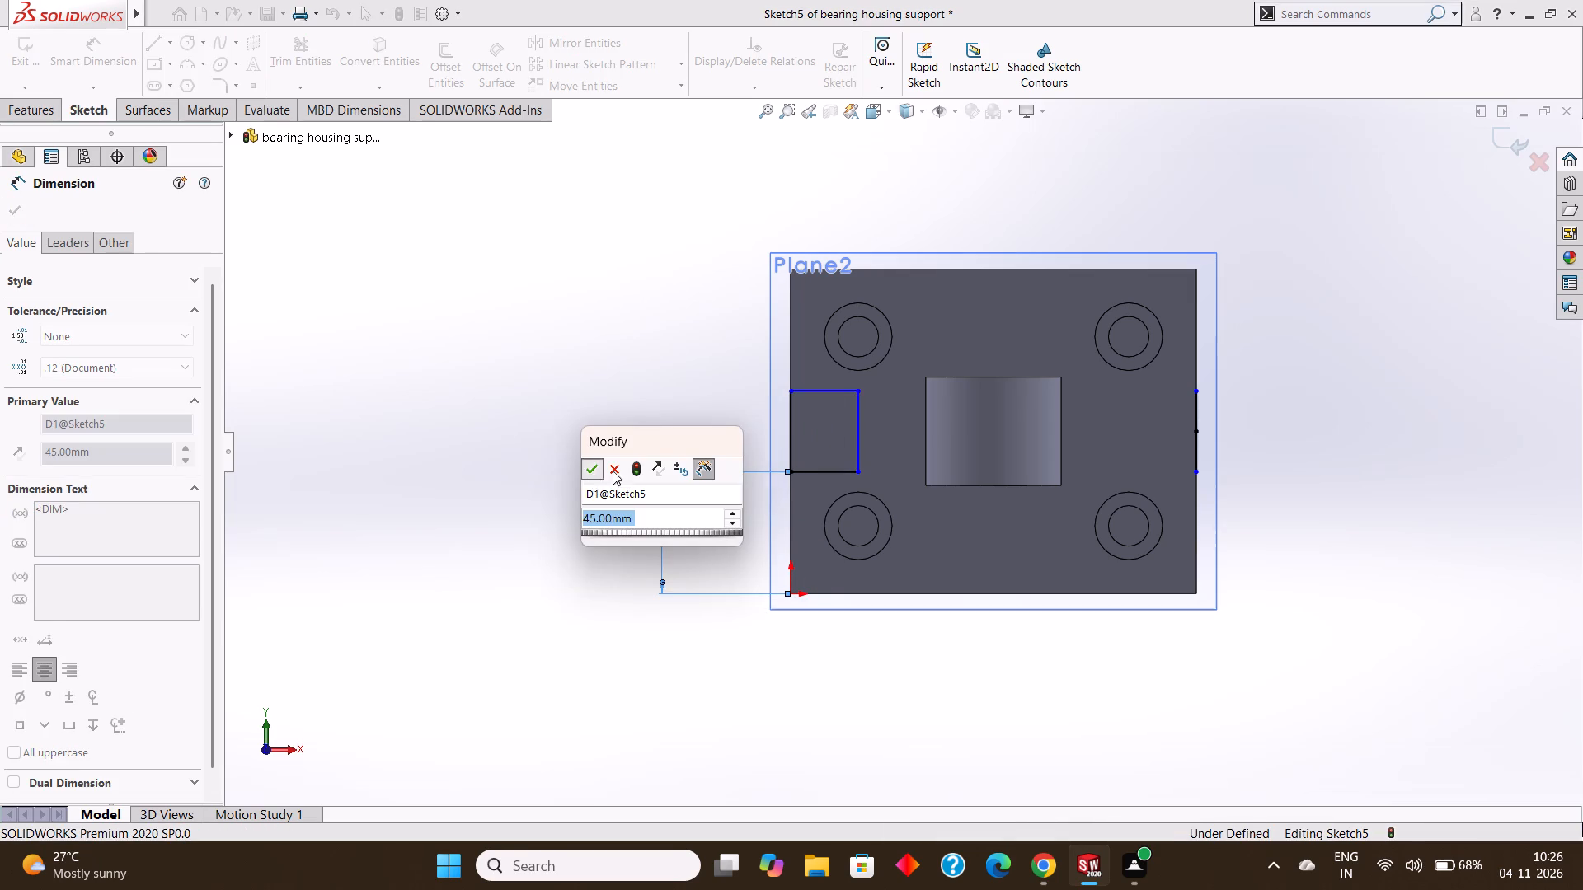
pyautogui.click(792, 594)
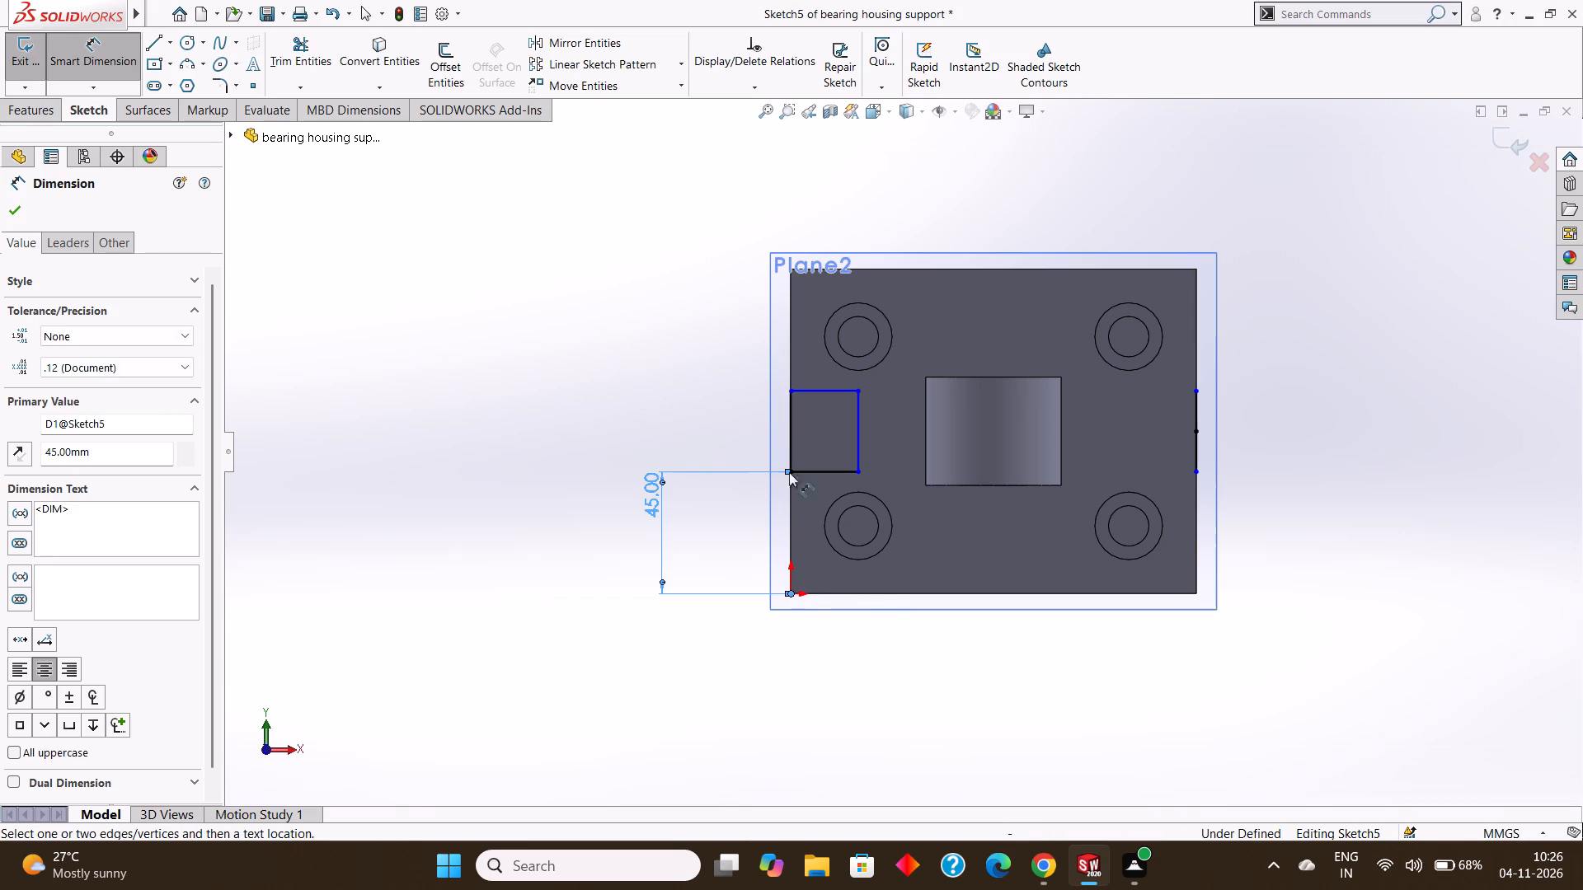
pyautogui.click(789, 391)
pyautogui.click(702, 394)
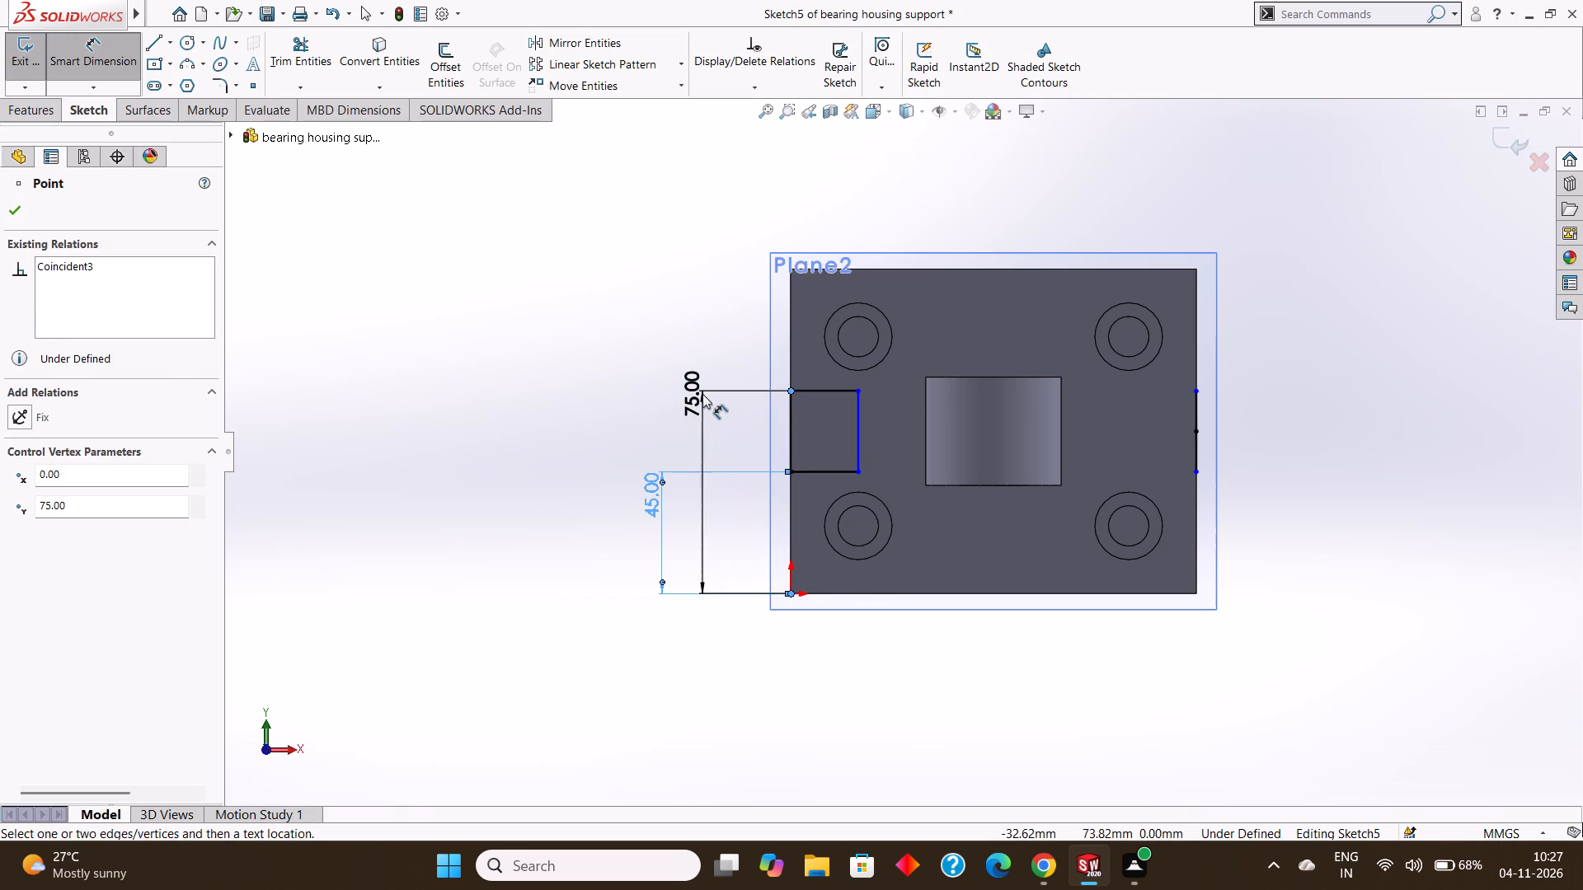
pyautogui.click(632, 366)
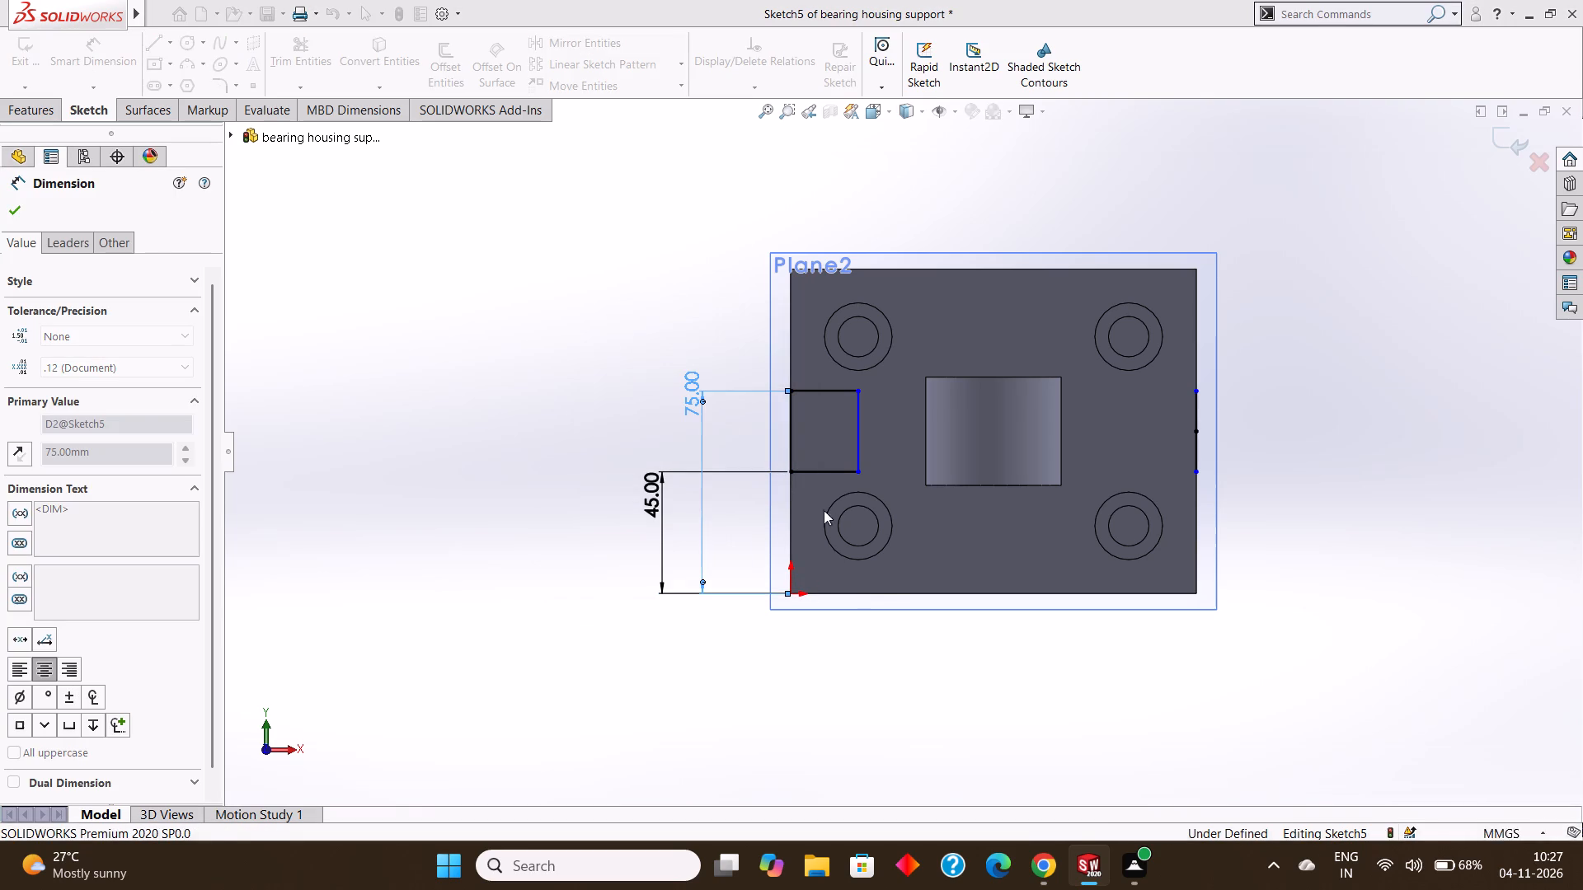
pyautogui.click(794, 595)
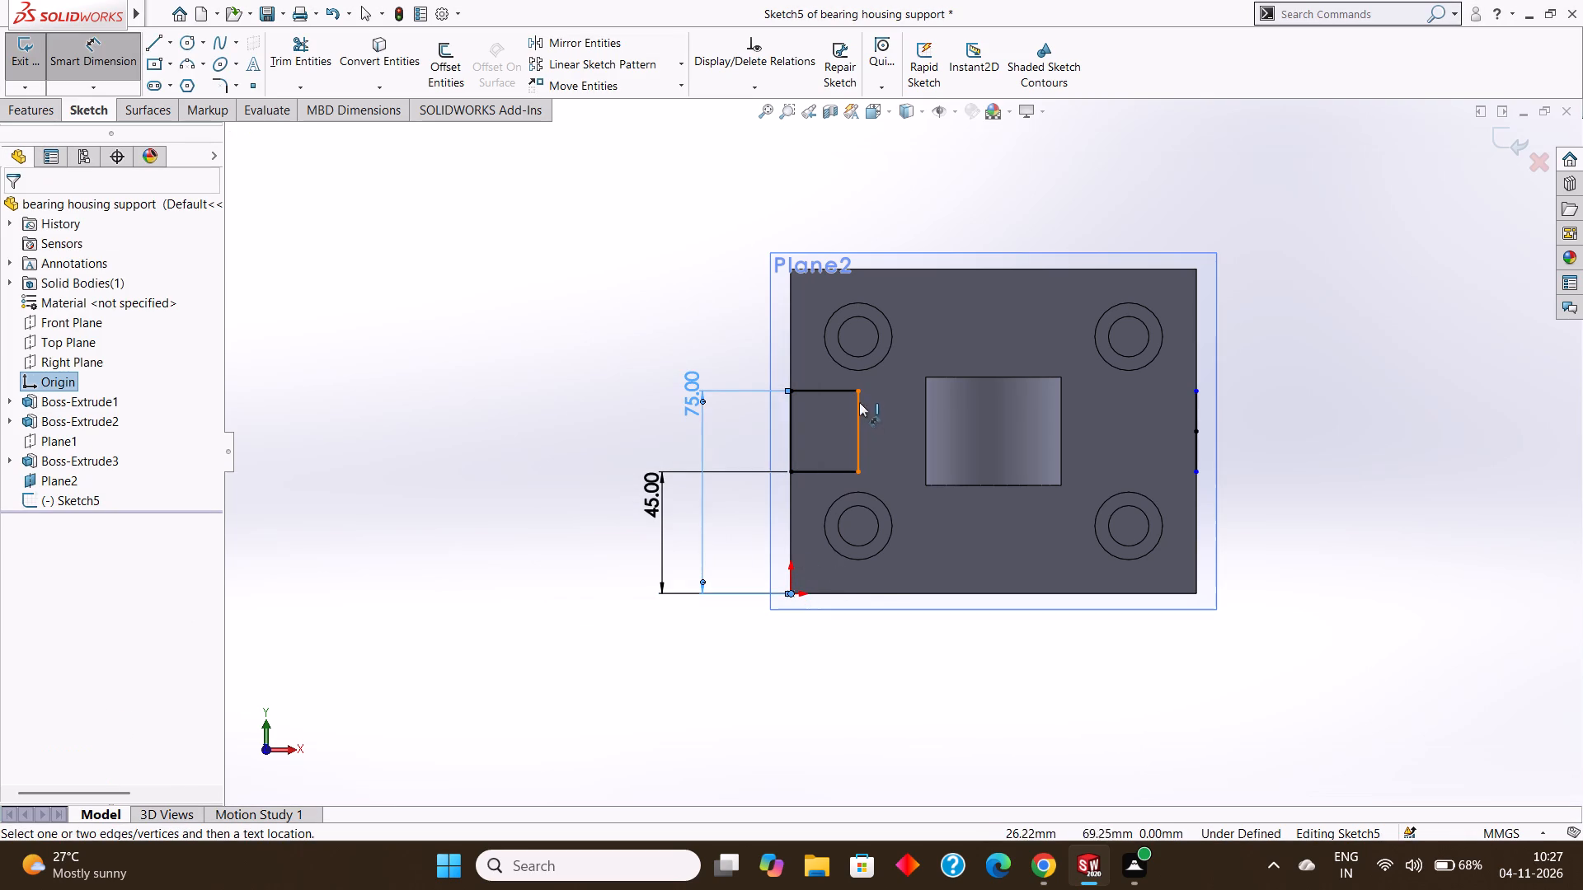
pyautogui.click(856, 389)
pyautogui.click(818, 302)
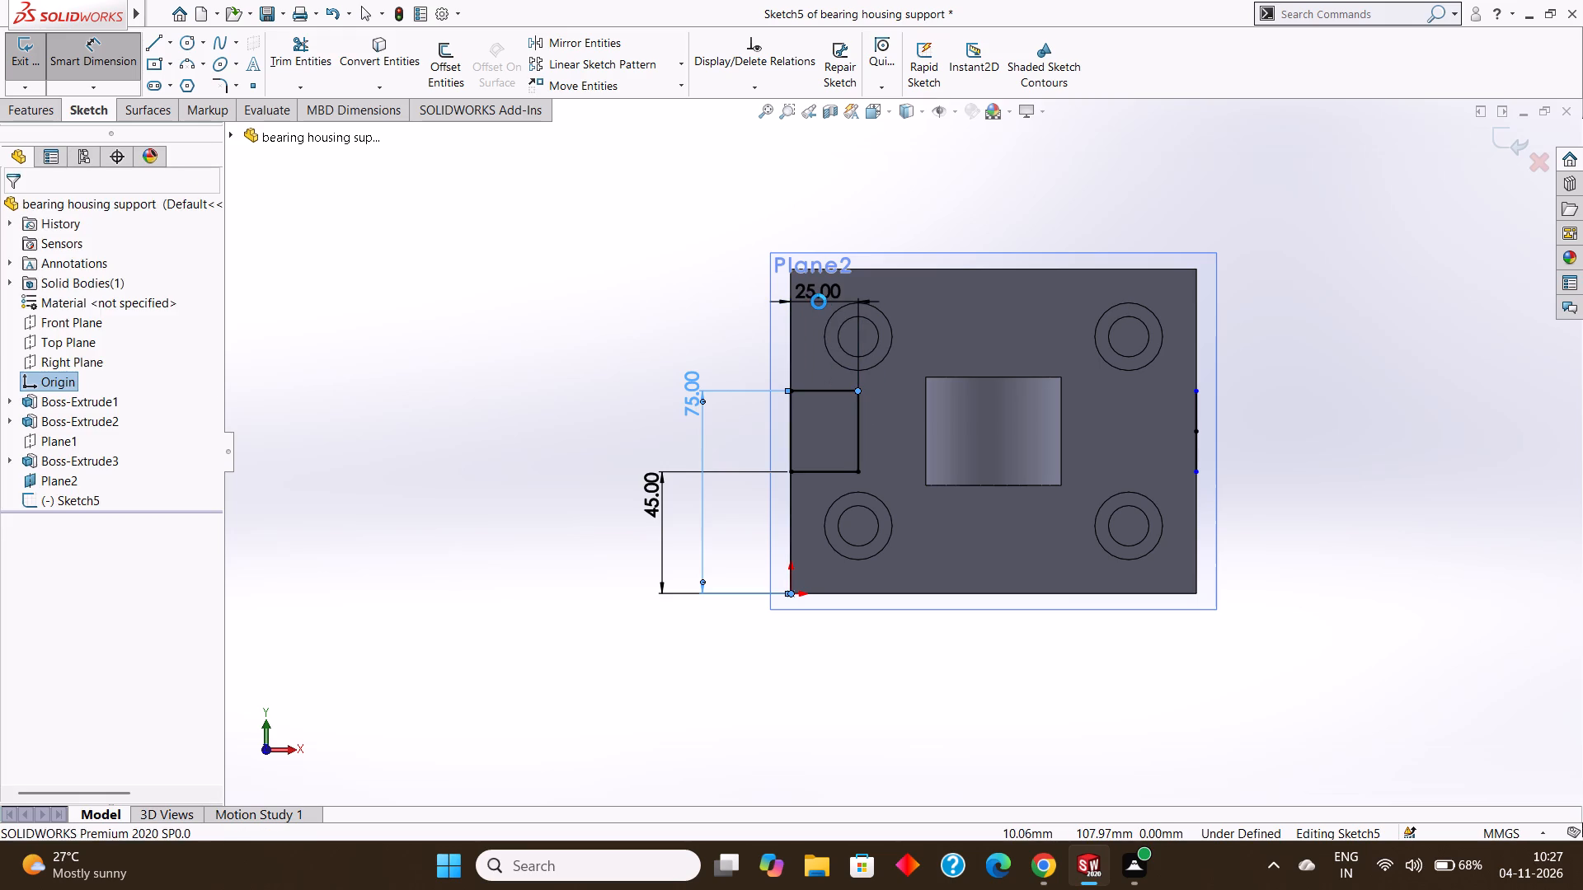
pyautogui.click(749, 276)
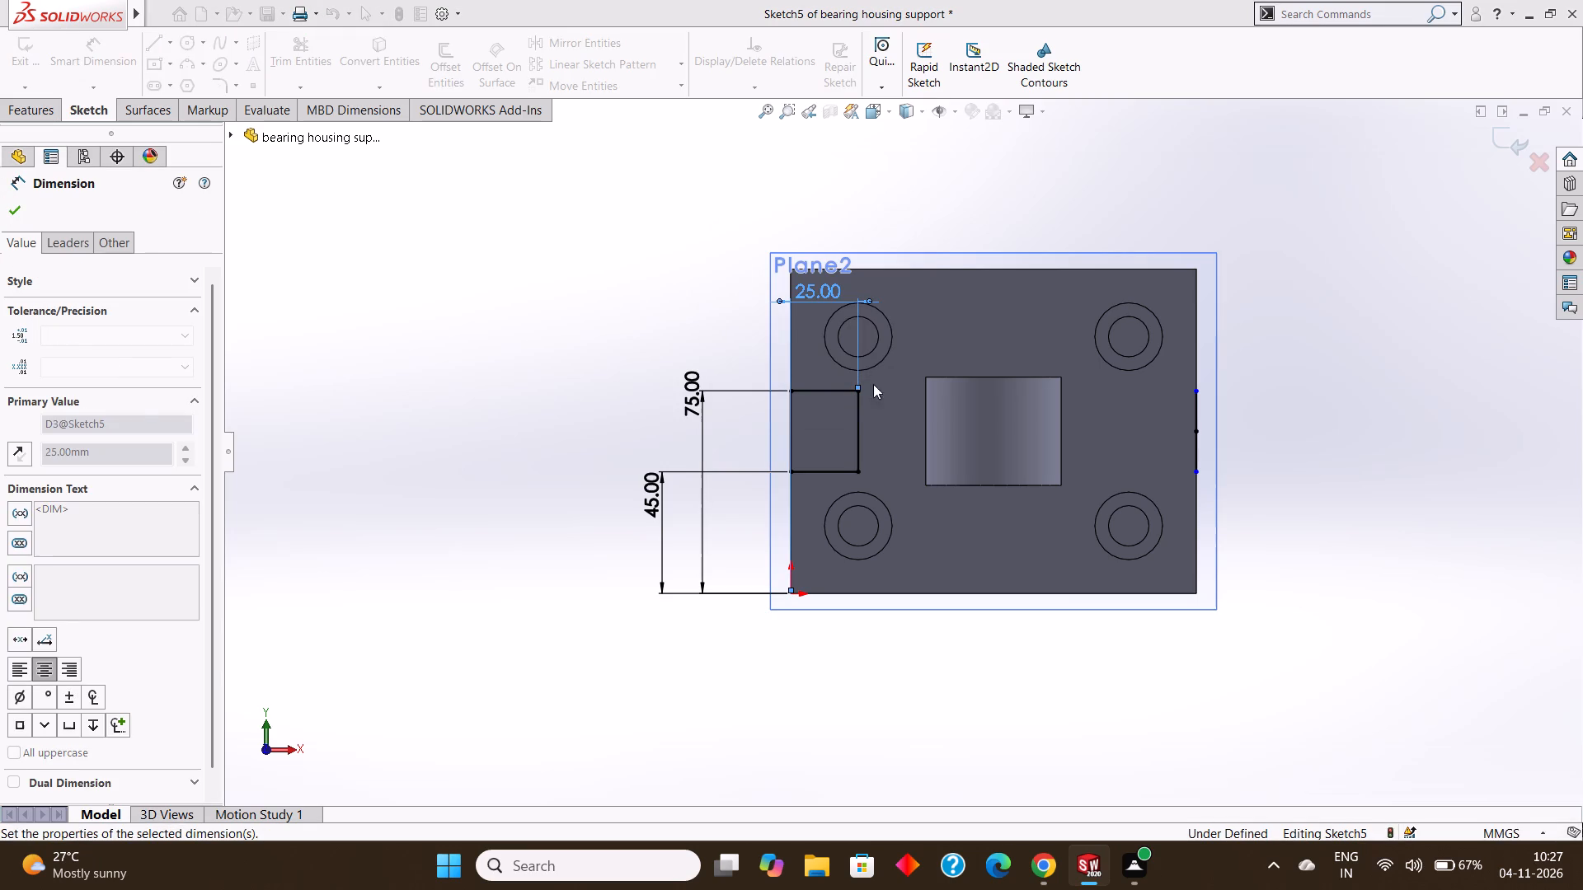
pyautogui.click(16, 211)
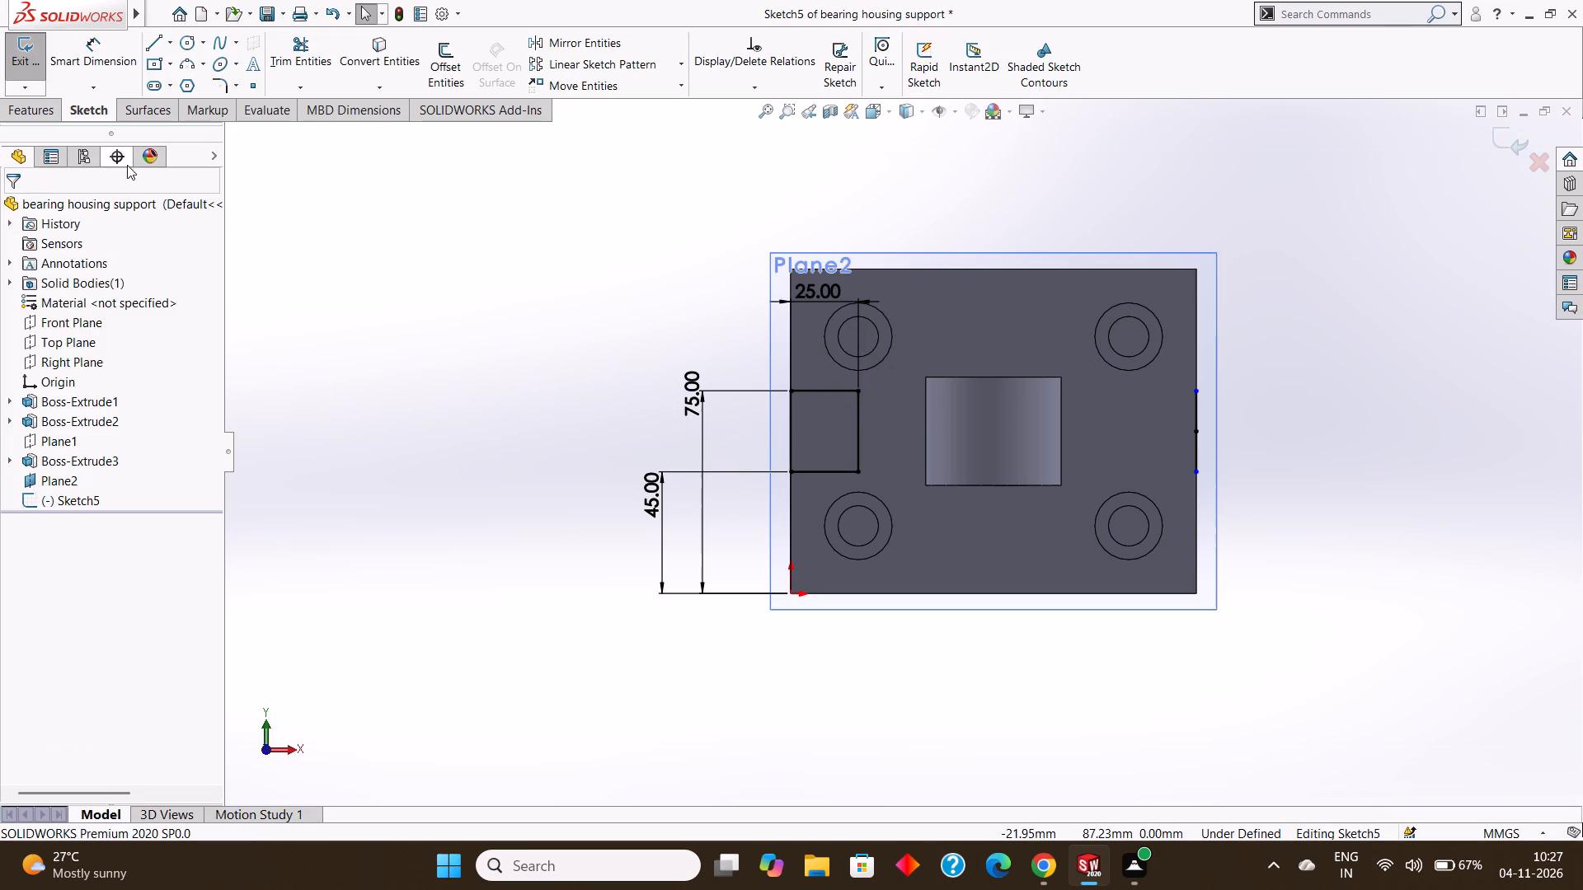
# Sketch three connected lines inward from the plate's right-edge line ends, forming a rectangle 25 mm wide and 30 mm high.
pyautogui.click(148, 43)
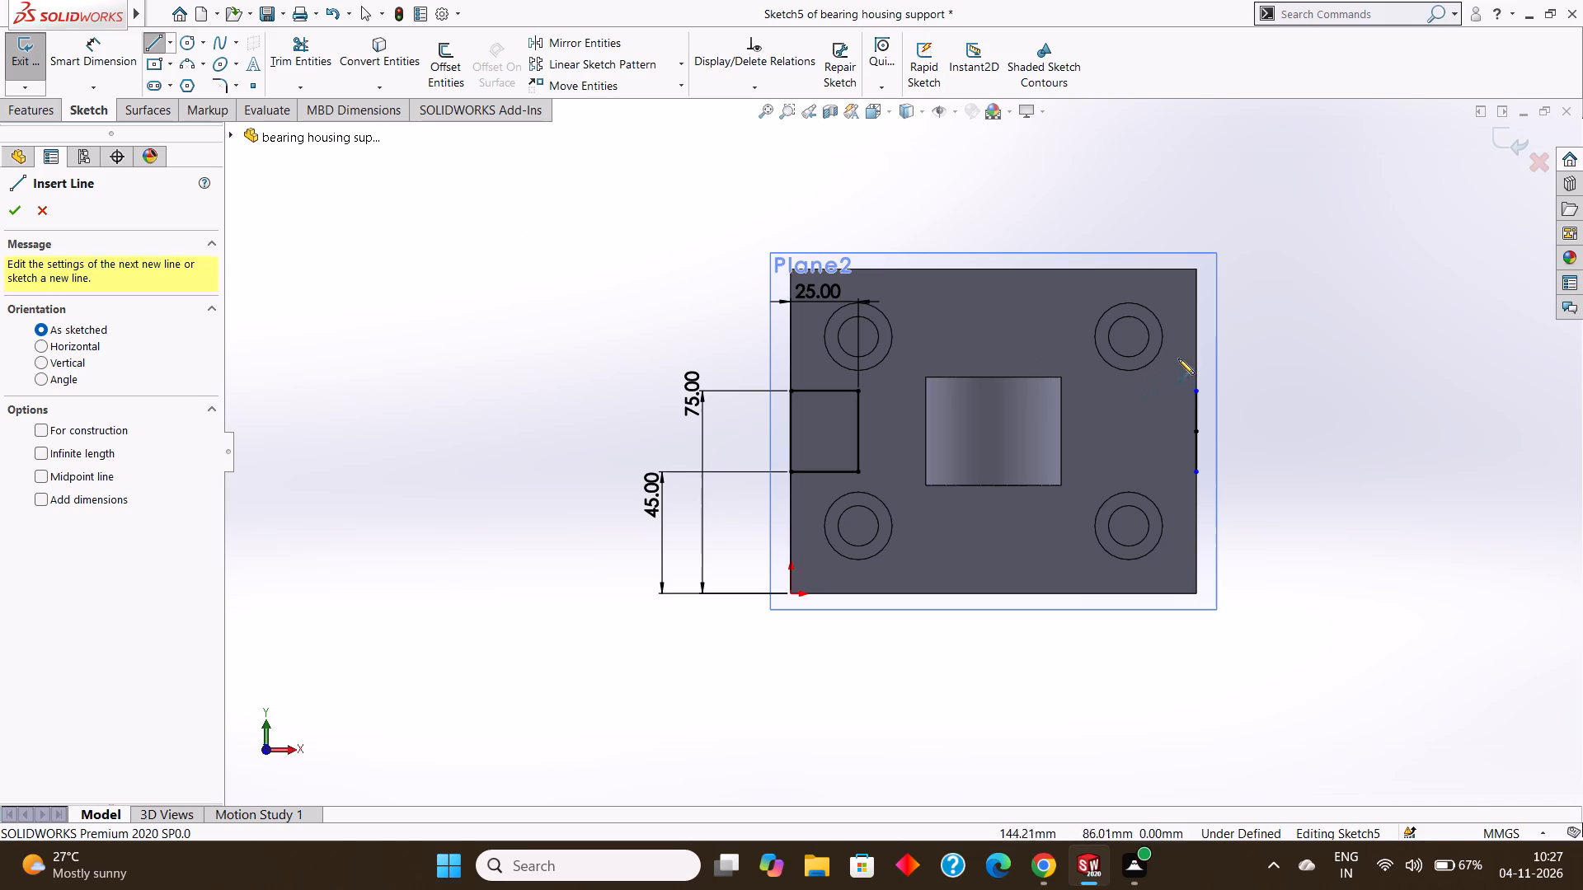
pyautogui.click(1195, 388)
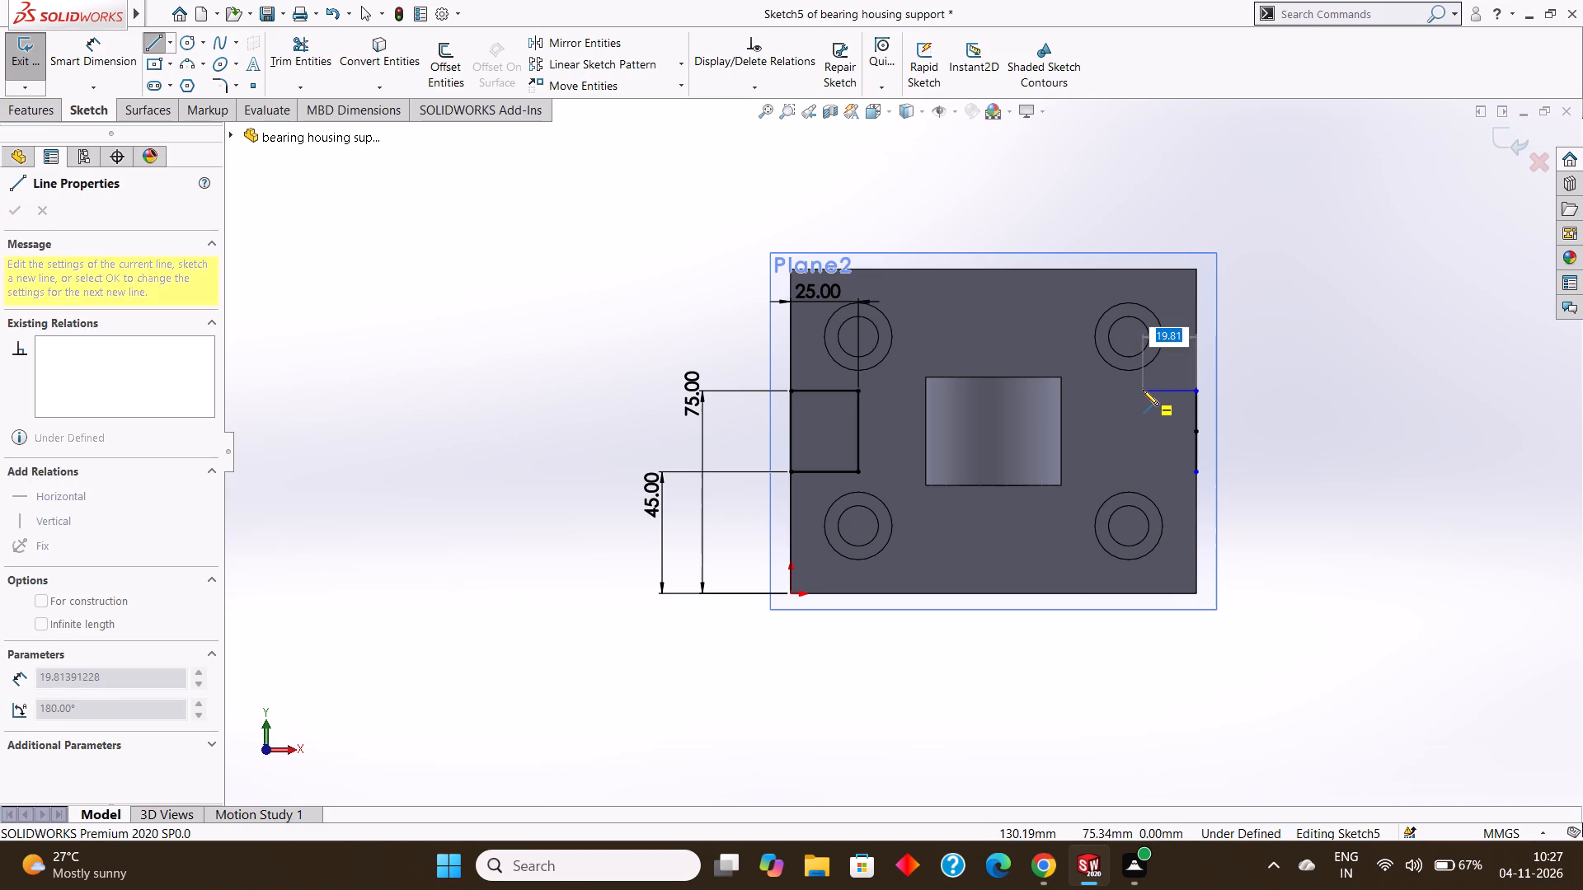
pyautogui.press('3')
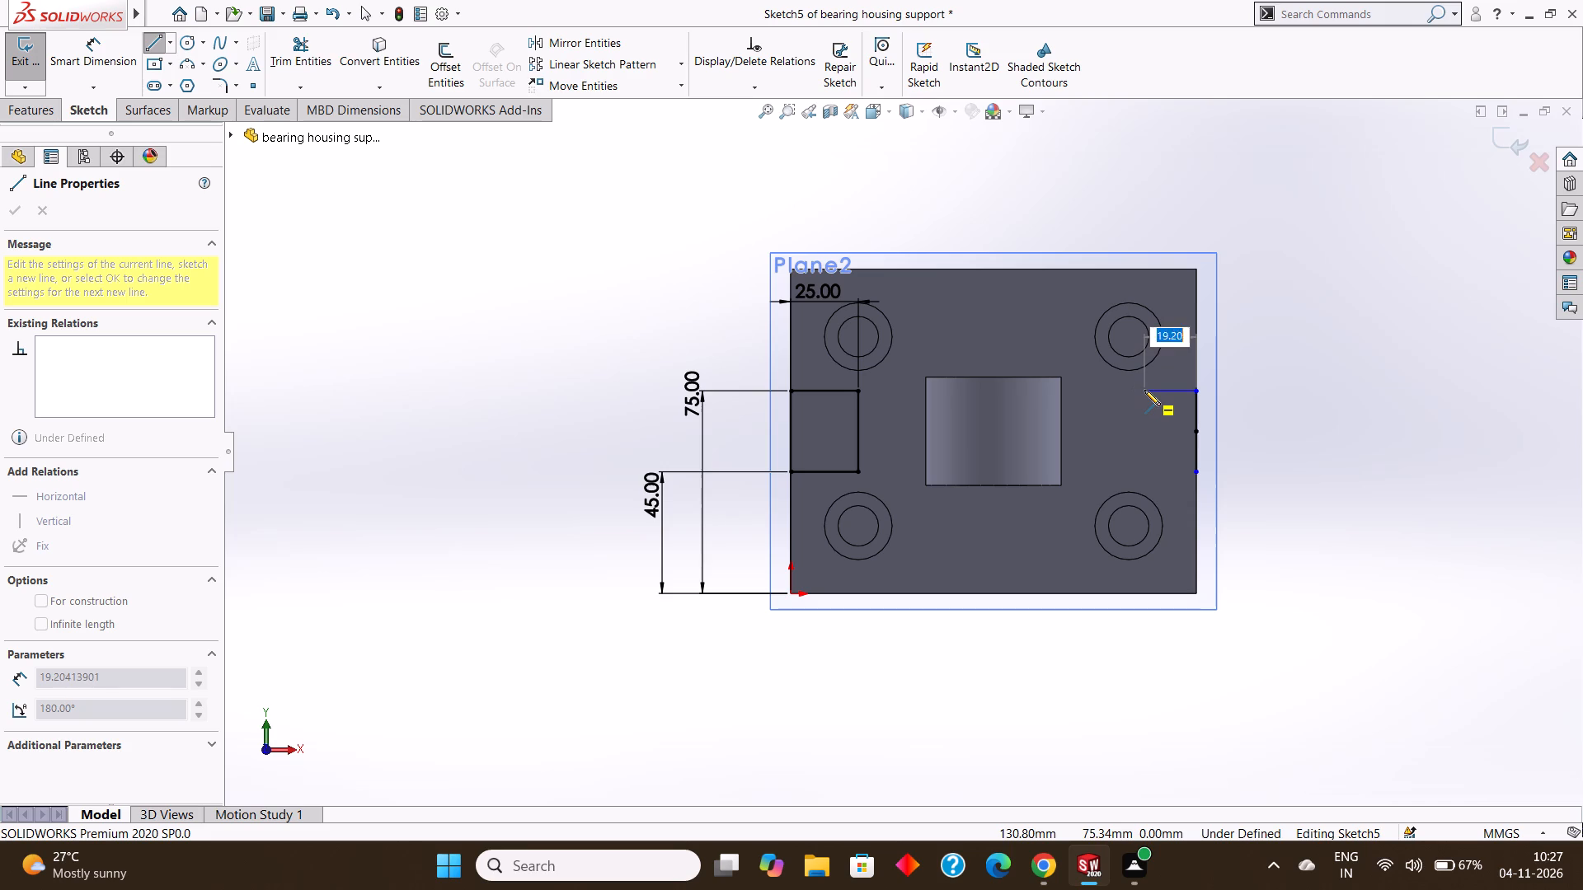
pyautogui.press('BackSpace')
pyautogui.write('25')
pyautogui.press('Return')
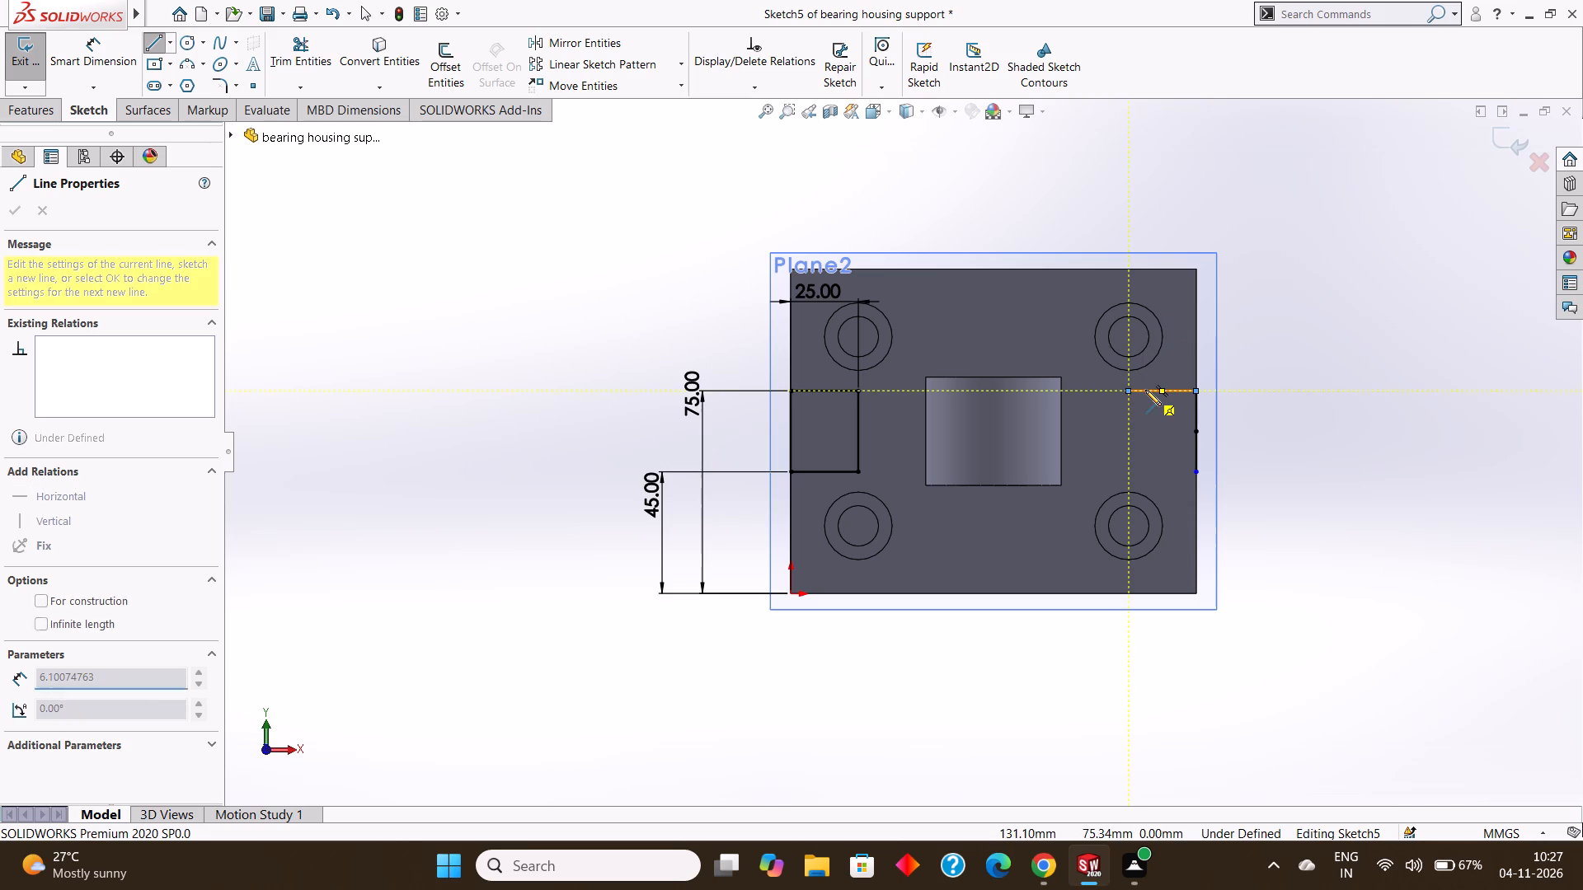
pyautogui.click(1132, 473)
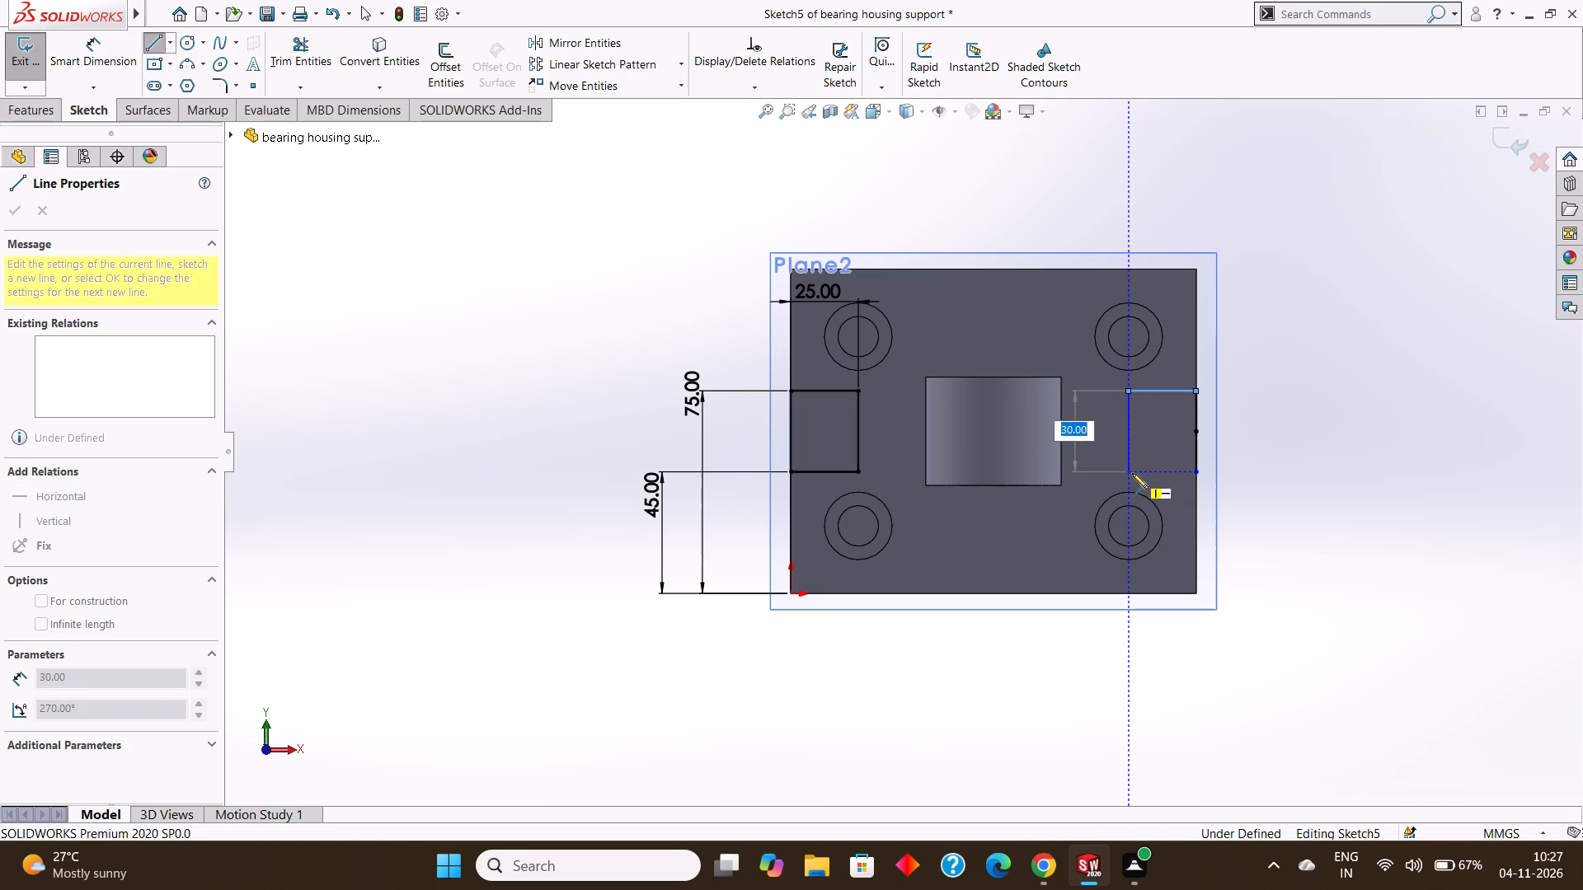
pyautogui.click(1195, 469)
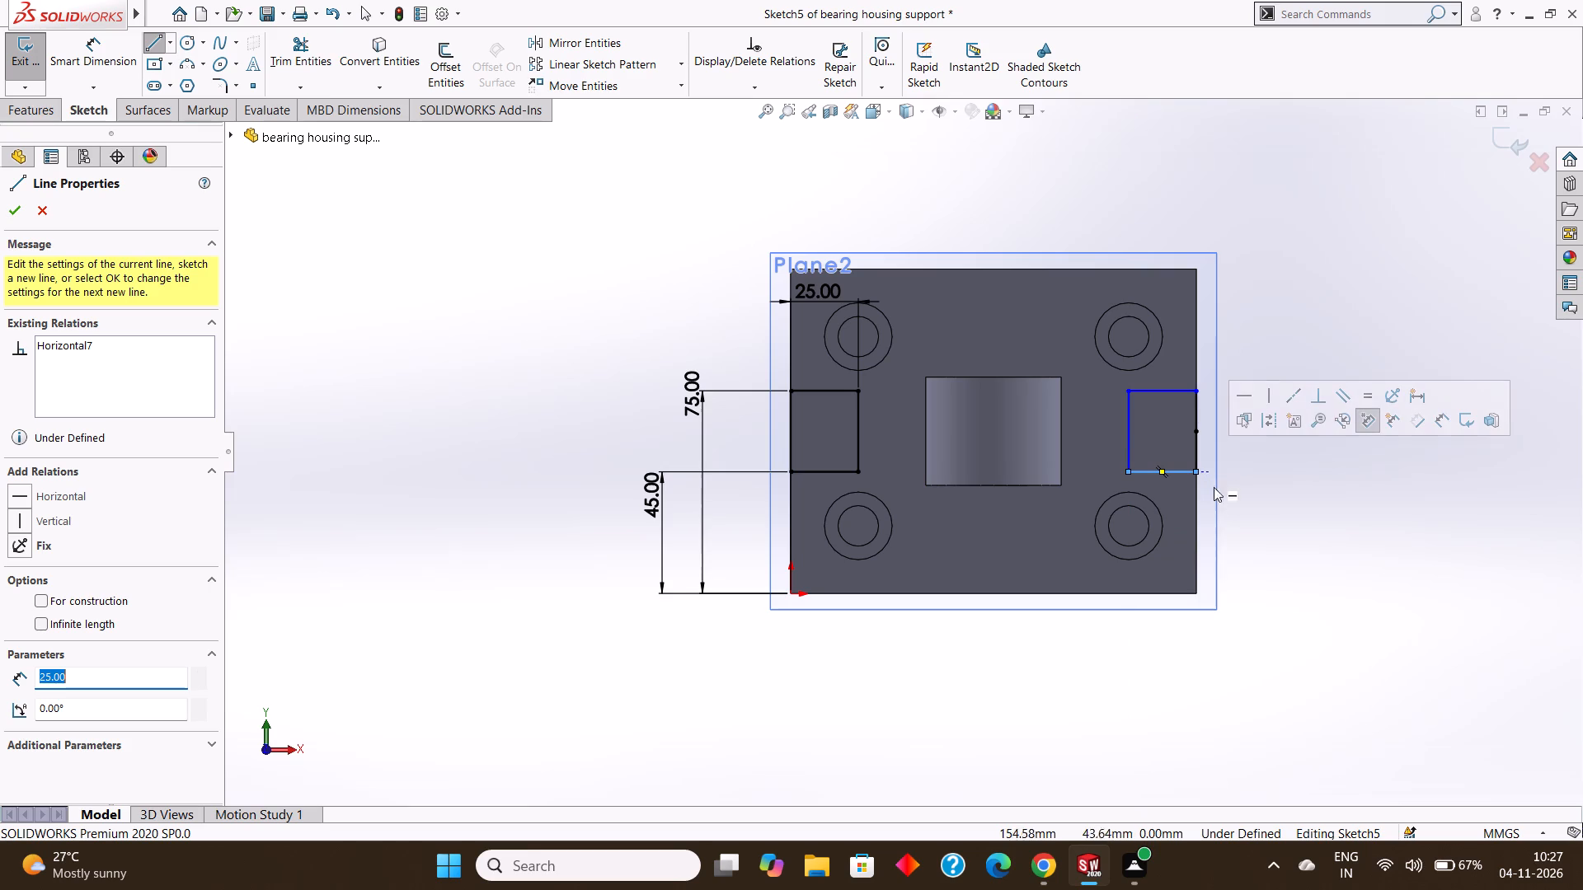
pyautogui.press('Escape')
pyautogui.press('Escape')
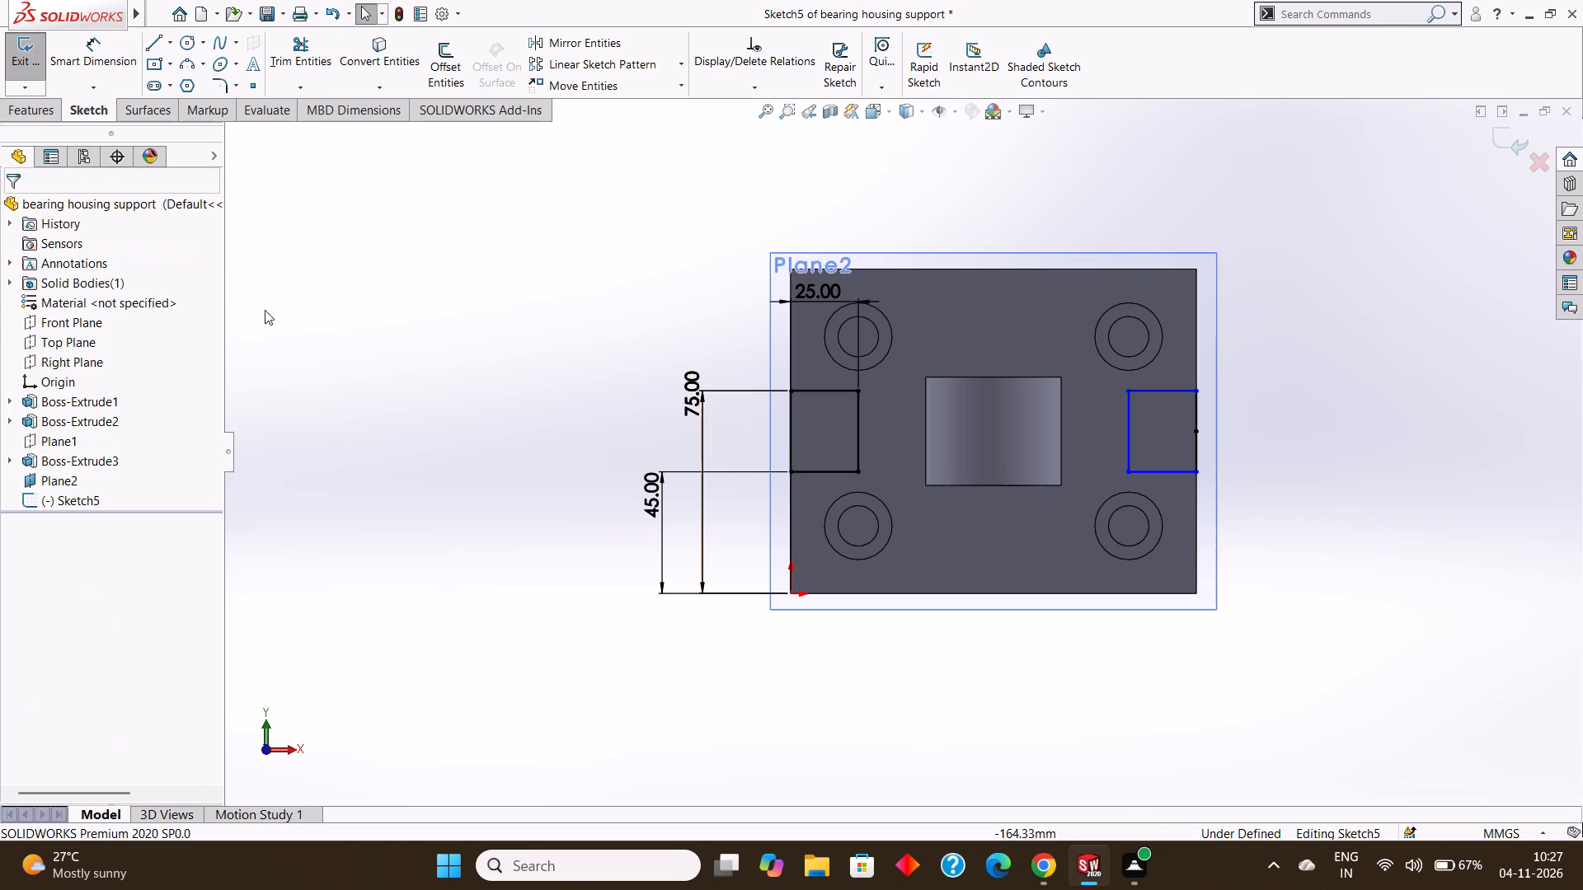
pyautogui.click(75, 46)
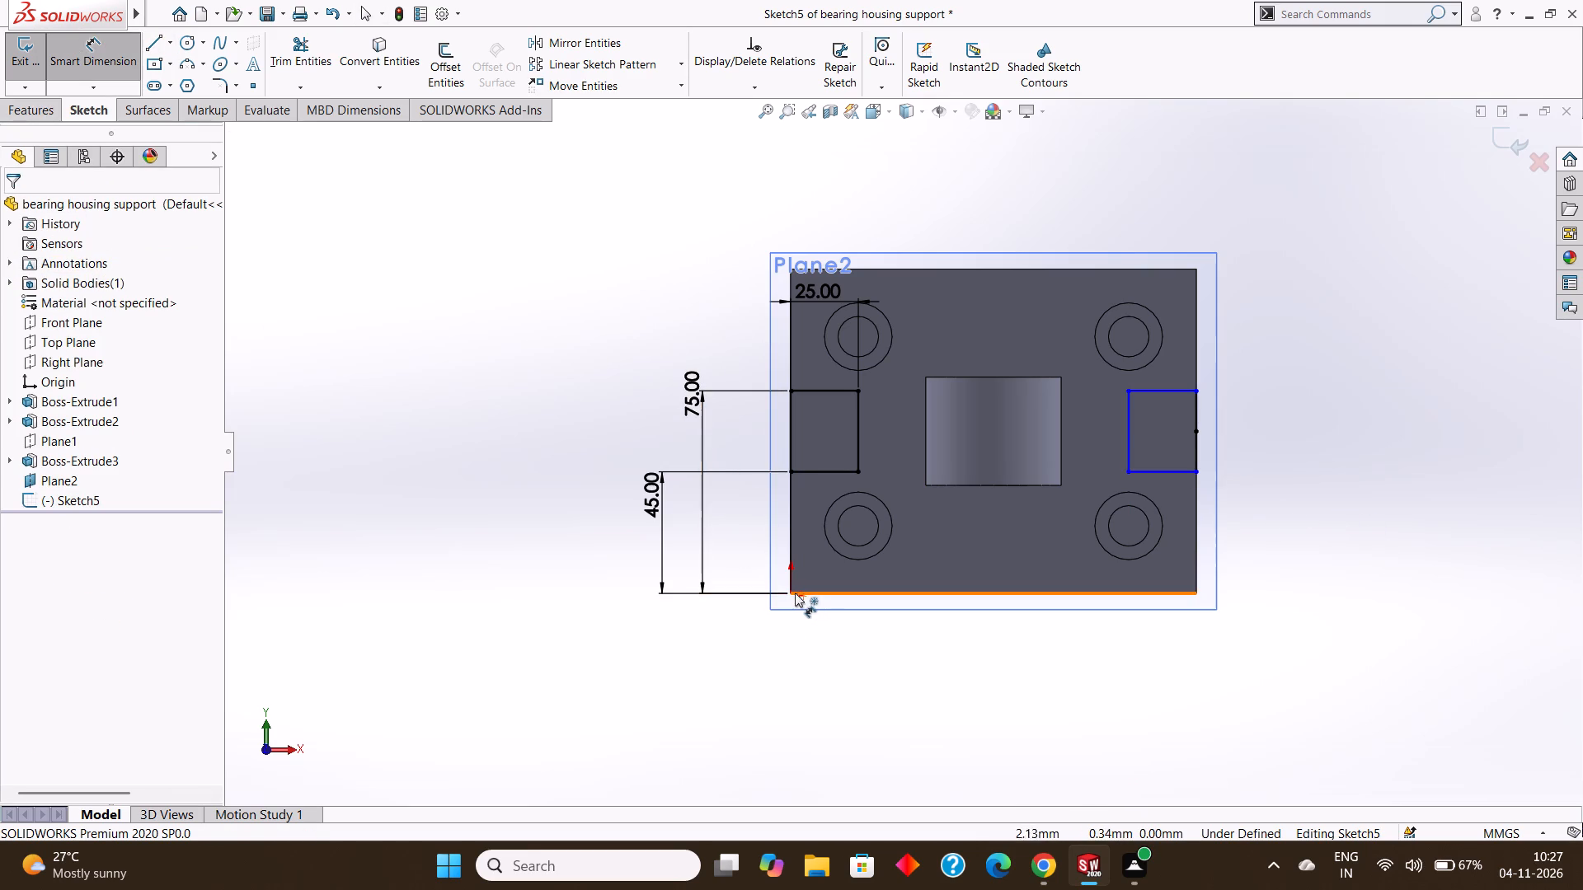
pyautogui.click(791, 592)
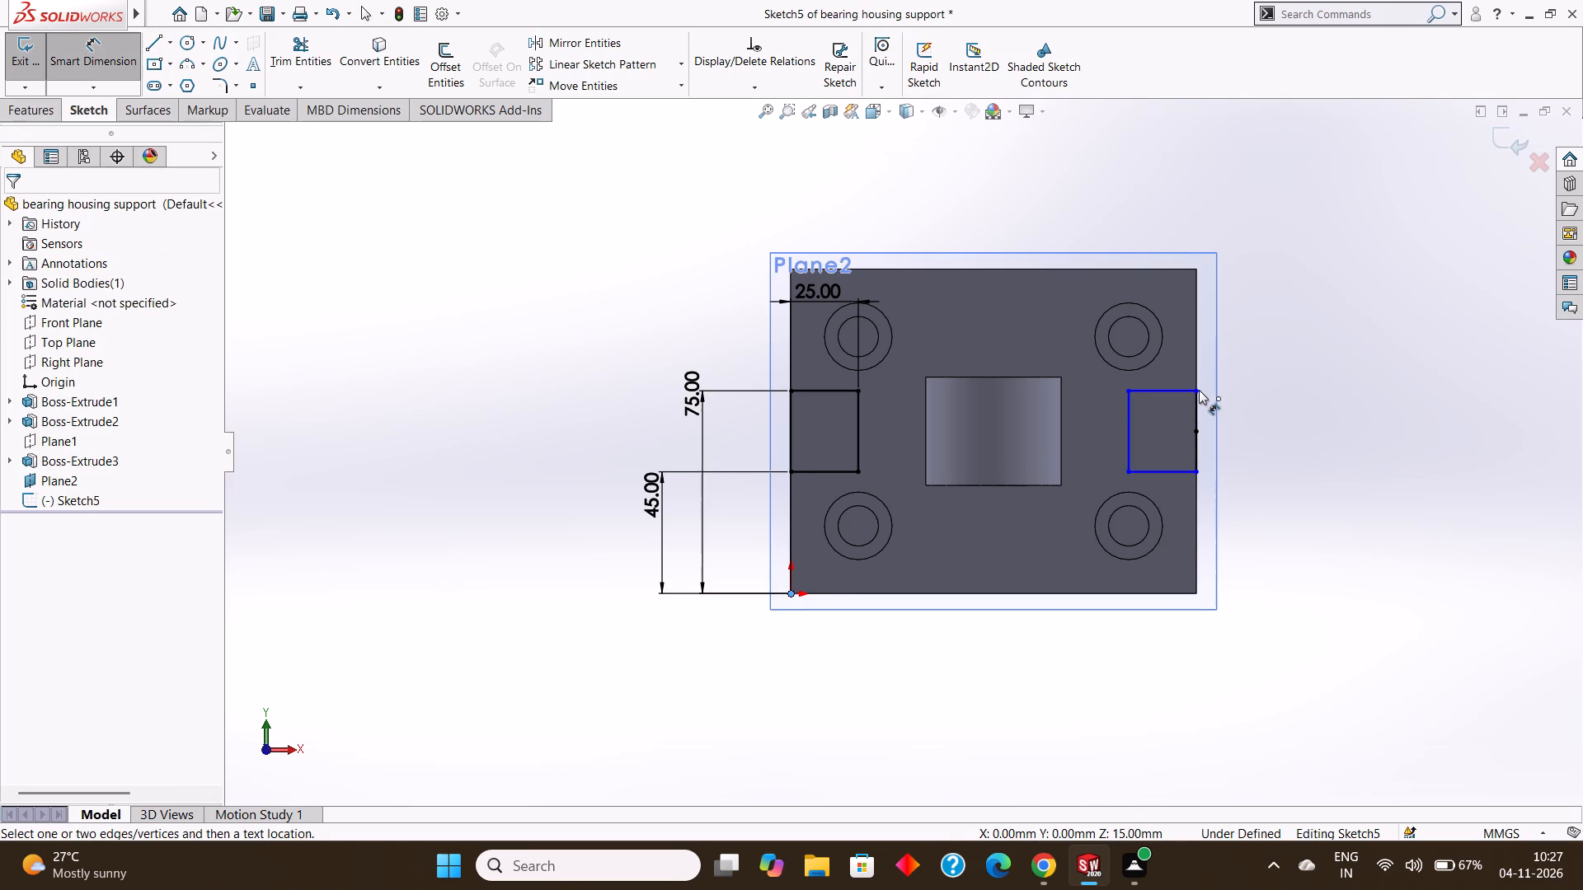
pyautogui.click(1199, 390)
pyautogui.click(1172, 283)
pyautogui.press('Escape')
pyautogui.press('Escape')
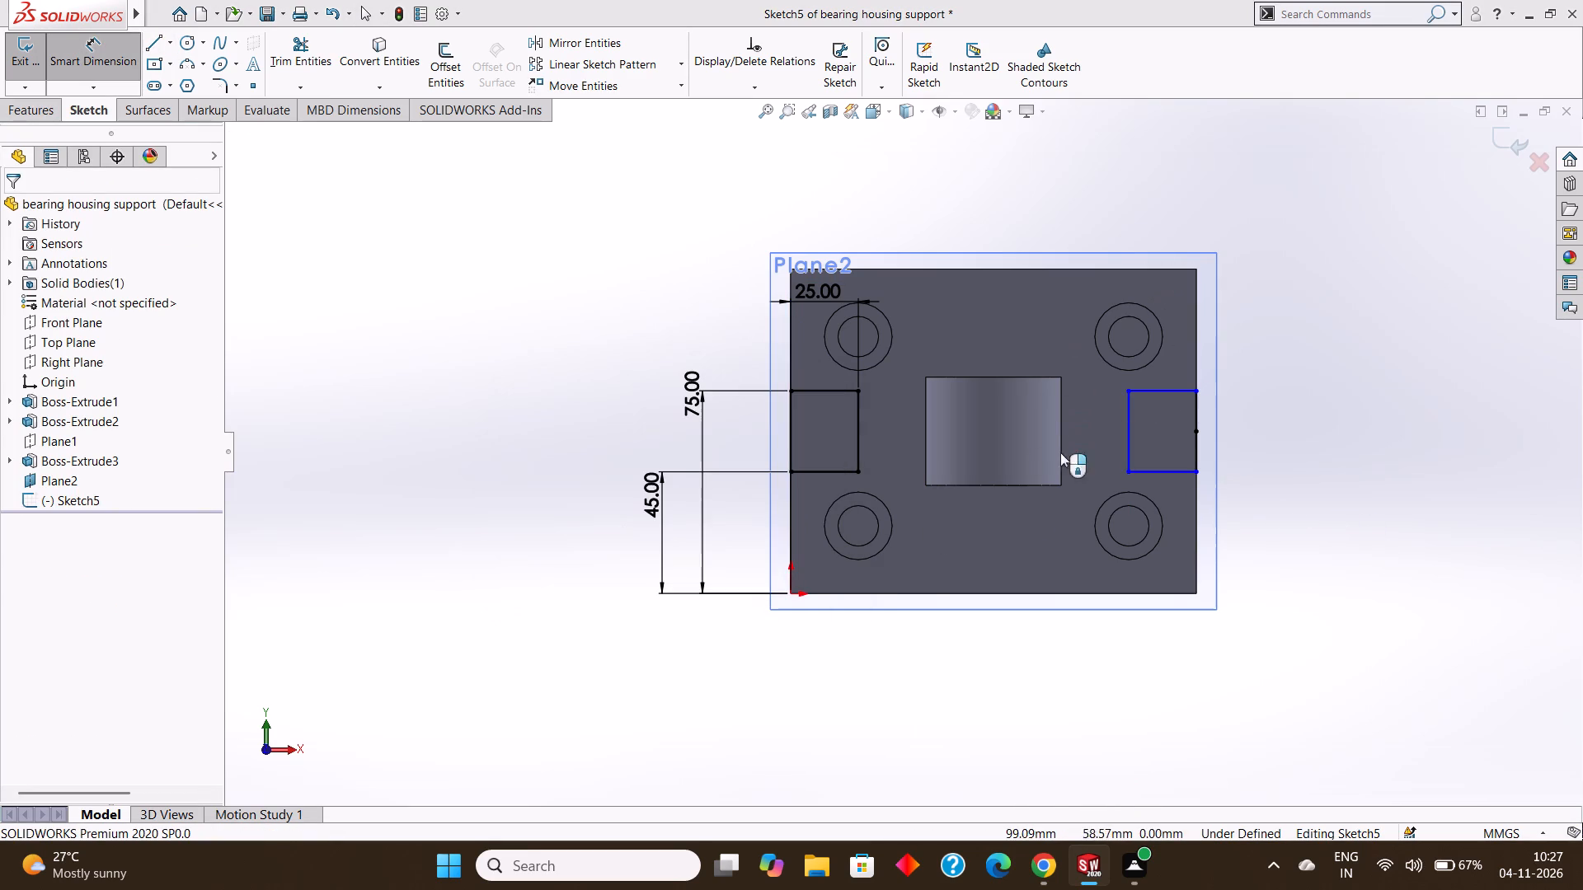
# Dimension the right rectangle from the origin: vertically to its upper edge and lower inner corner, and horizontally to its inner upper corner.
pyautogui.click(791, 596)
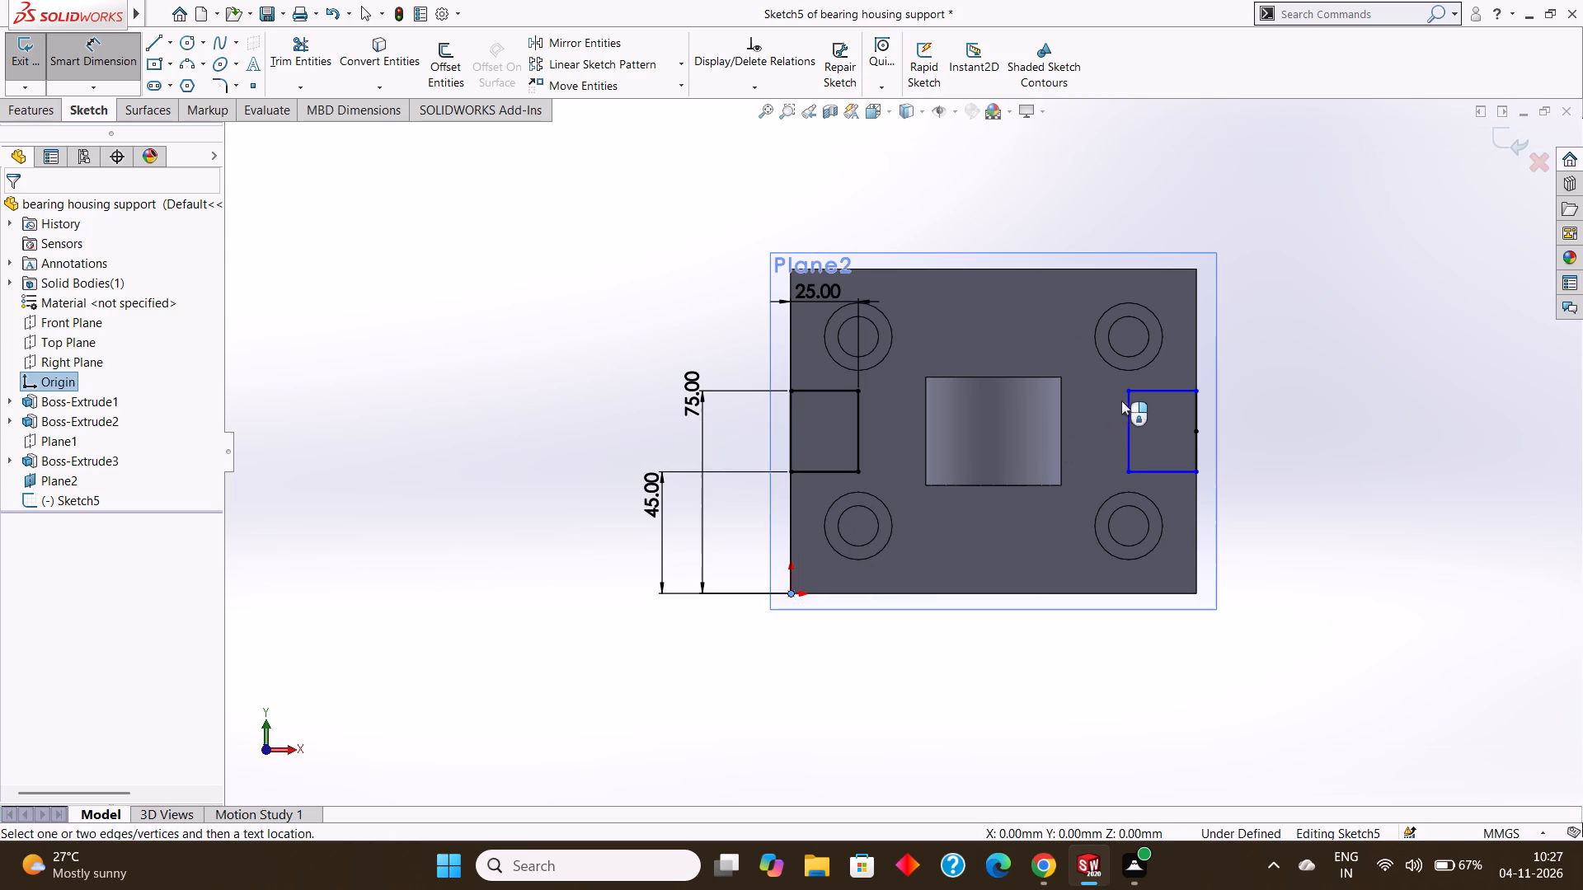
pyautogui.click(1134, 394)
pyautogui.click(1272, 386)
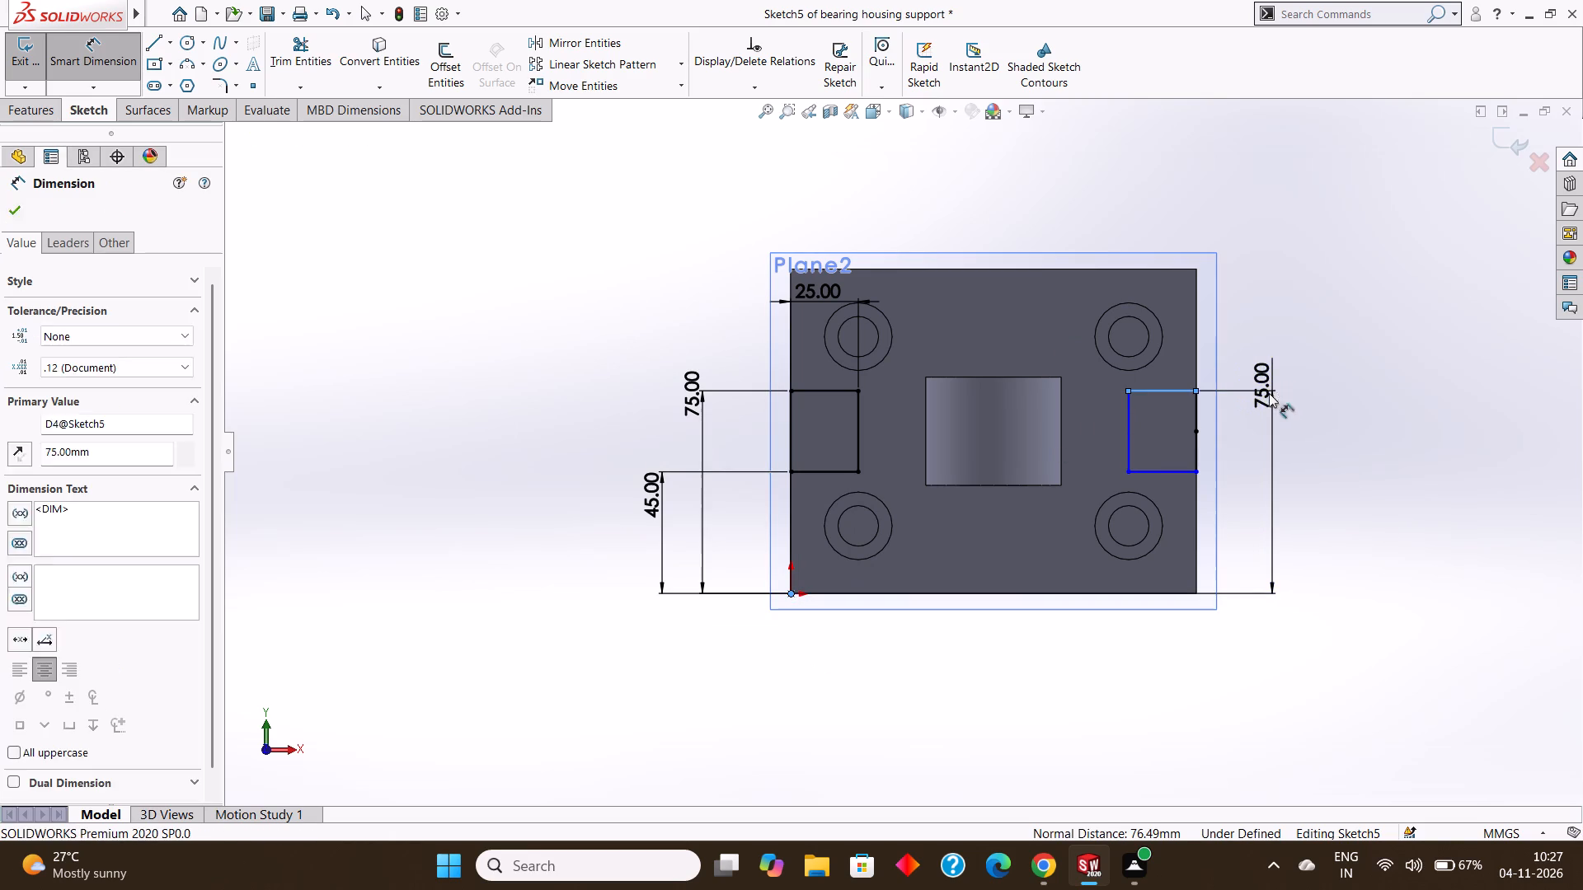
pyautogui.click(1202, 359)
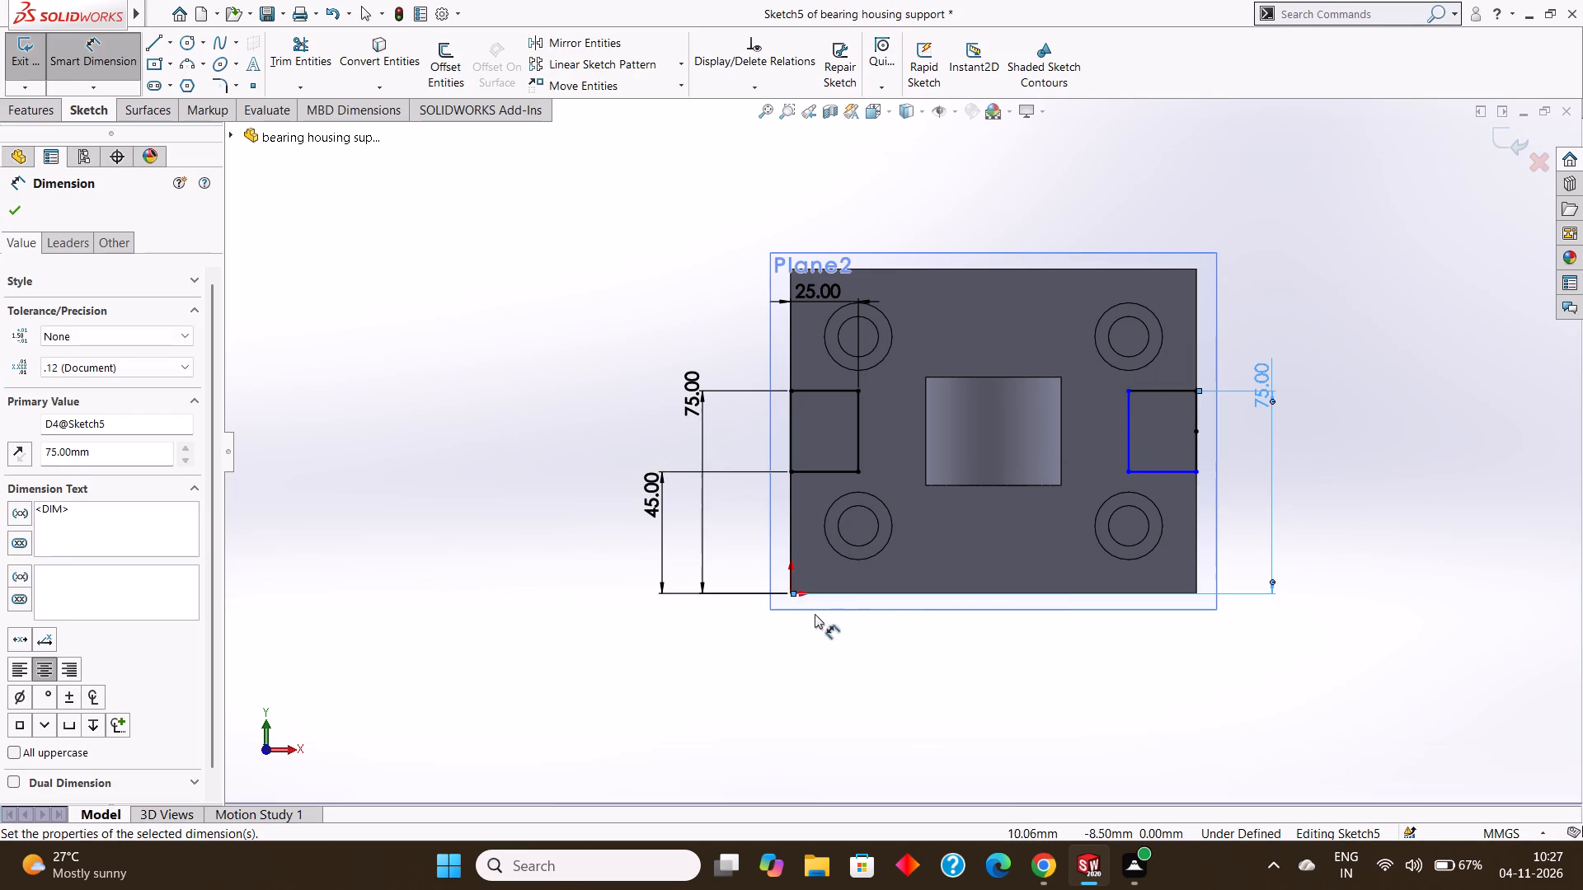
pyautogui.click(788, 593)
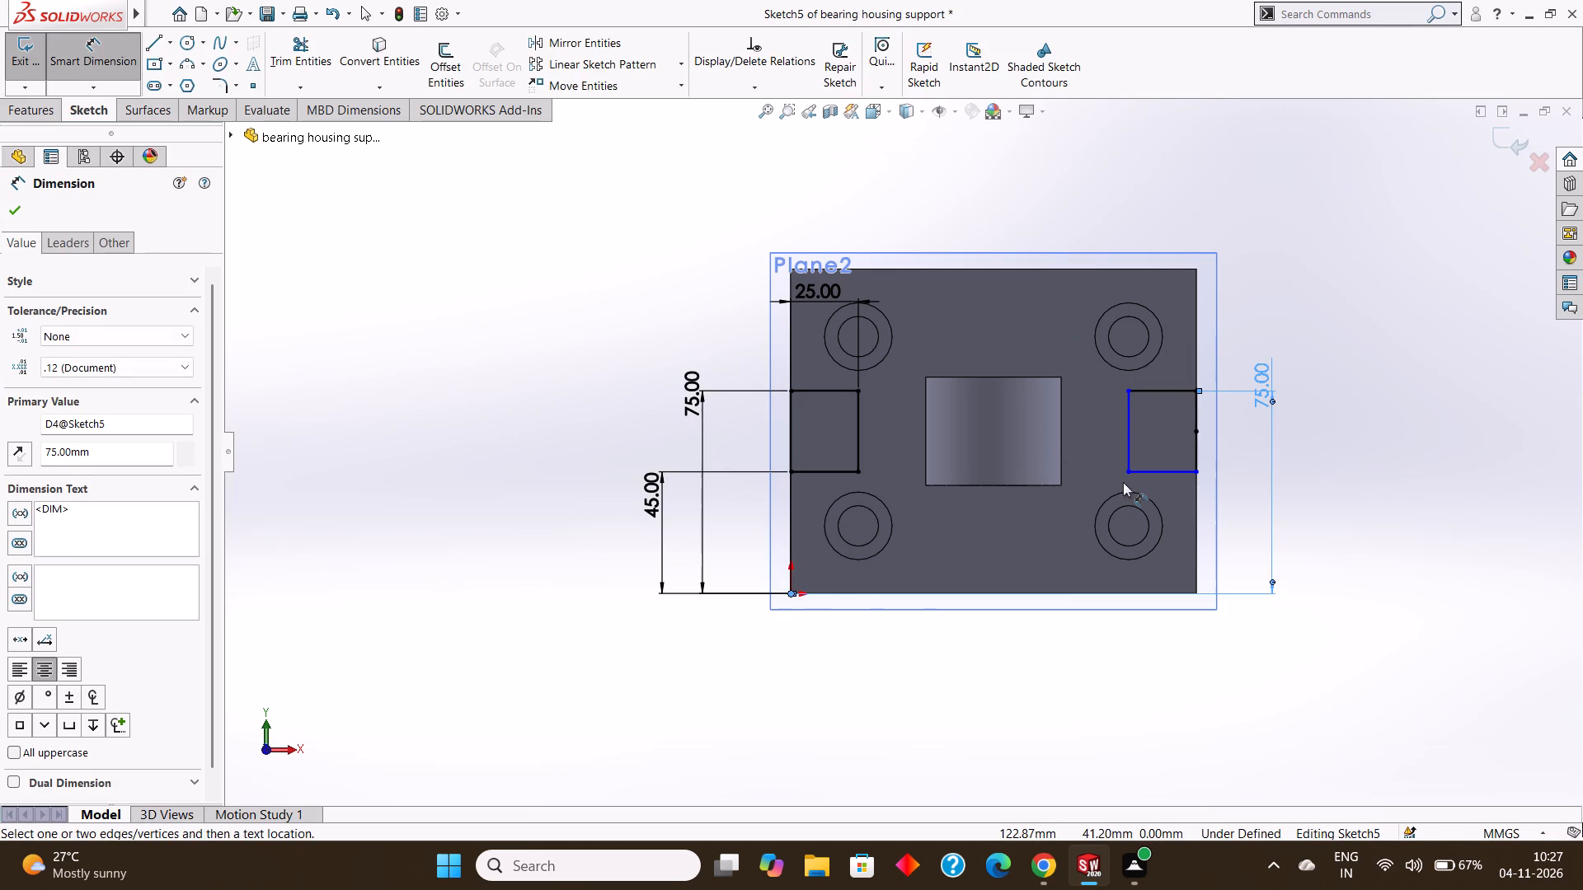
pyautogui.click(1127, 474)
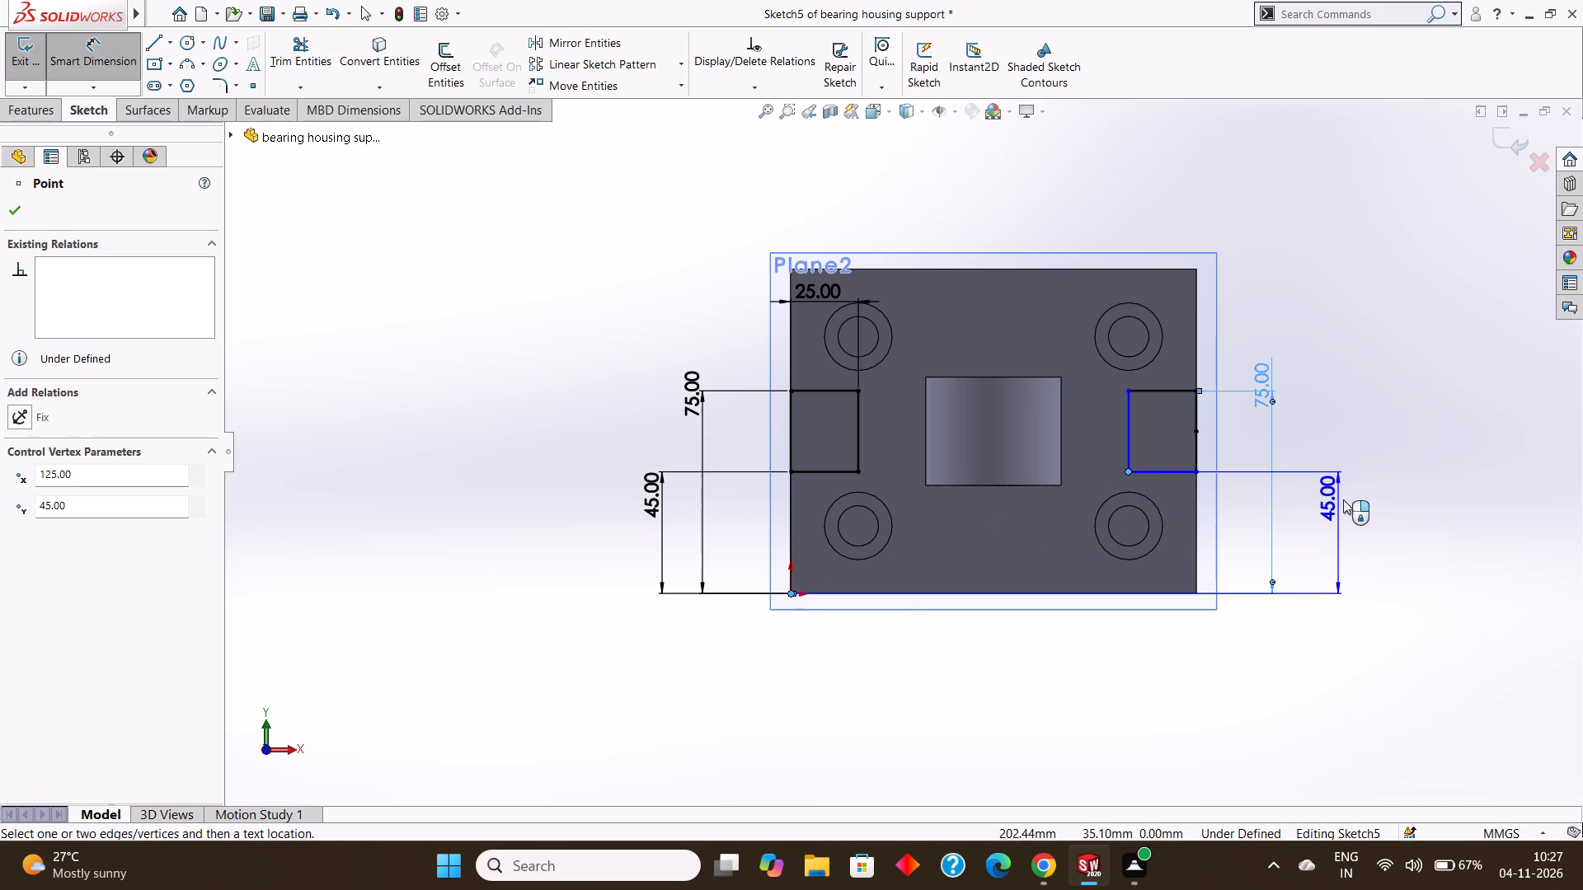
pyautogui.click(1344, 500)
pyautogui.click(1267, 473)
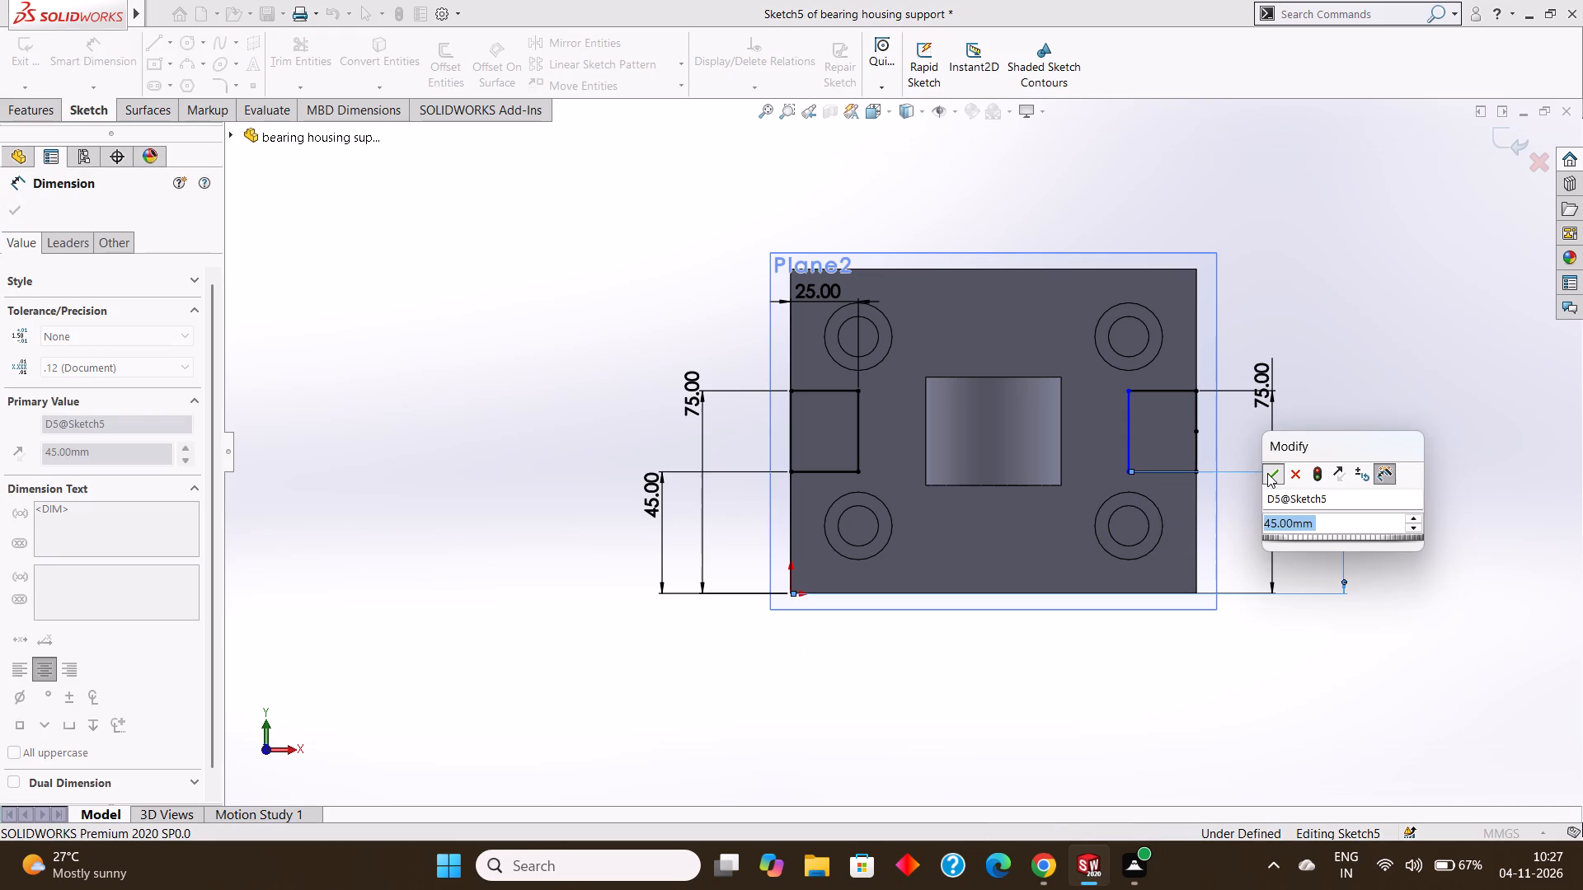
pyautogui.click(790, 593)
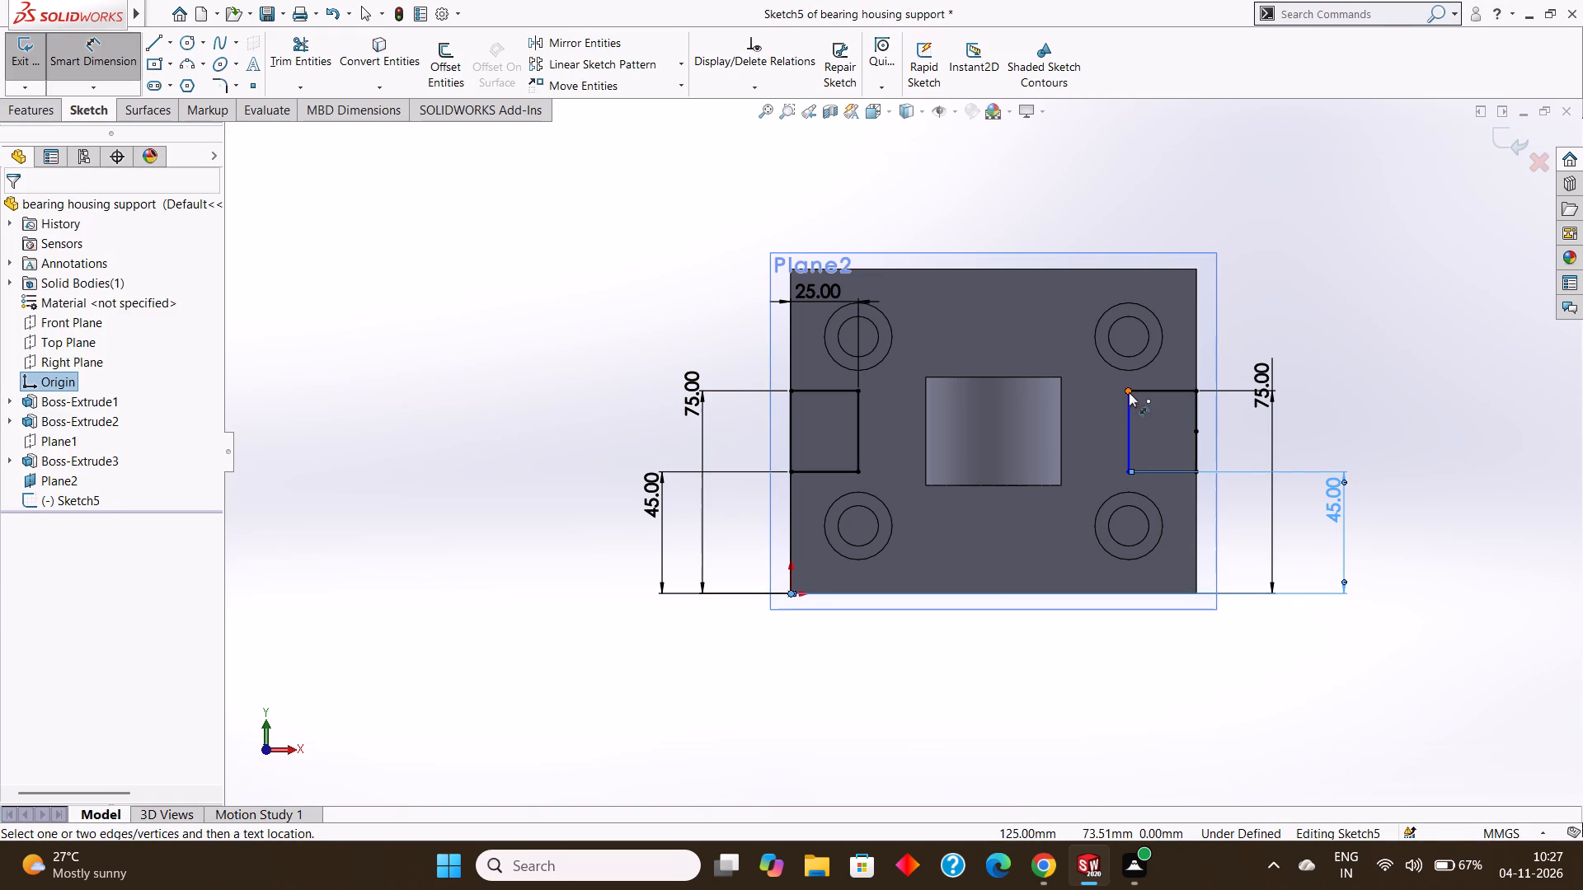
pyautogui.click(1129, 392)
pyautogui.click(1073, 299)
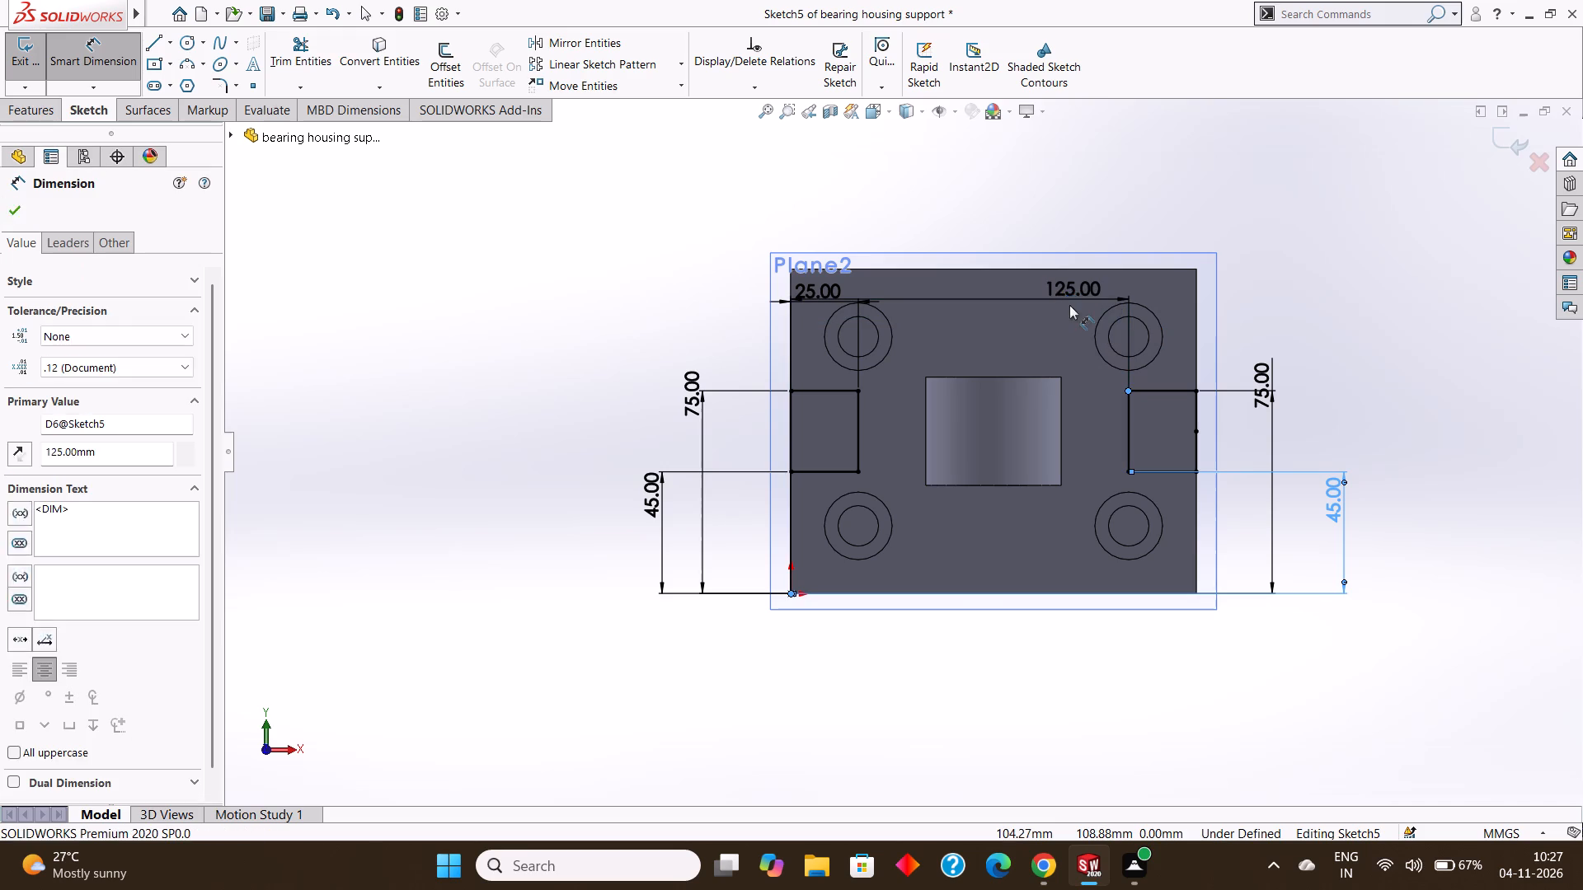
pyautogui.click(1006, 265)
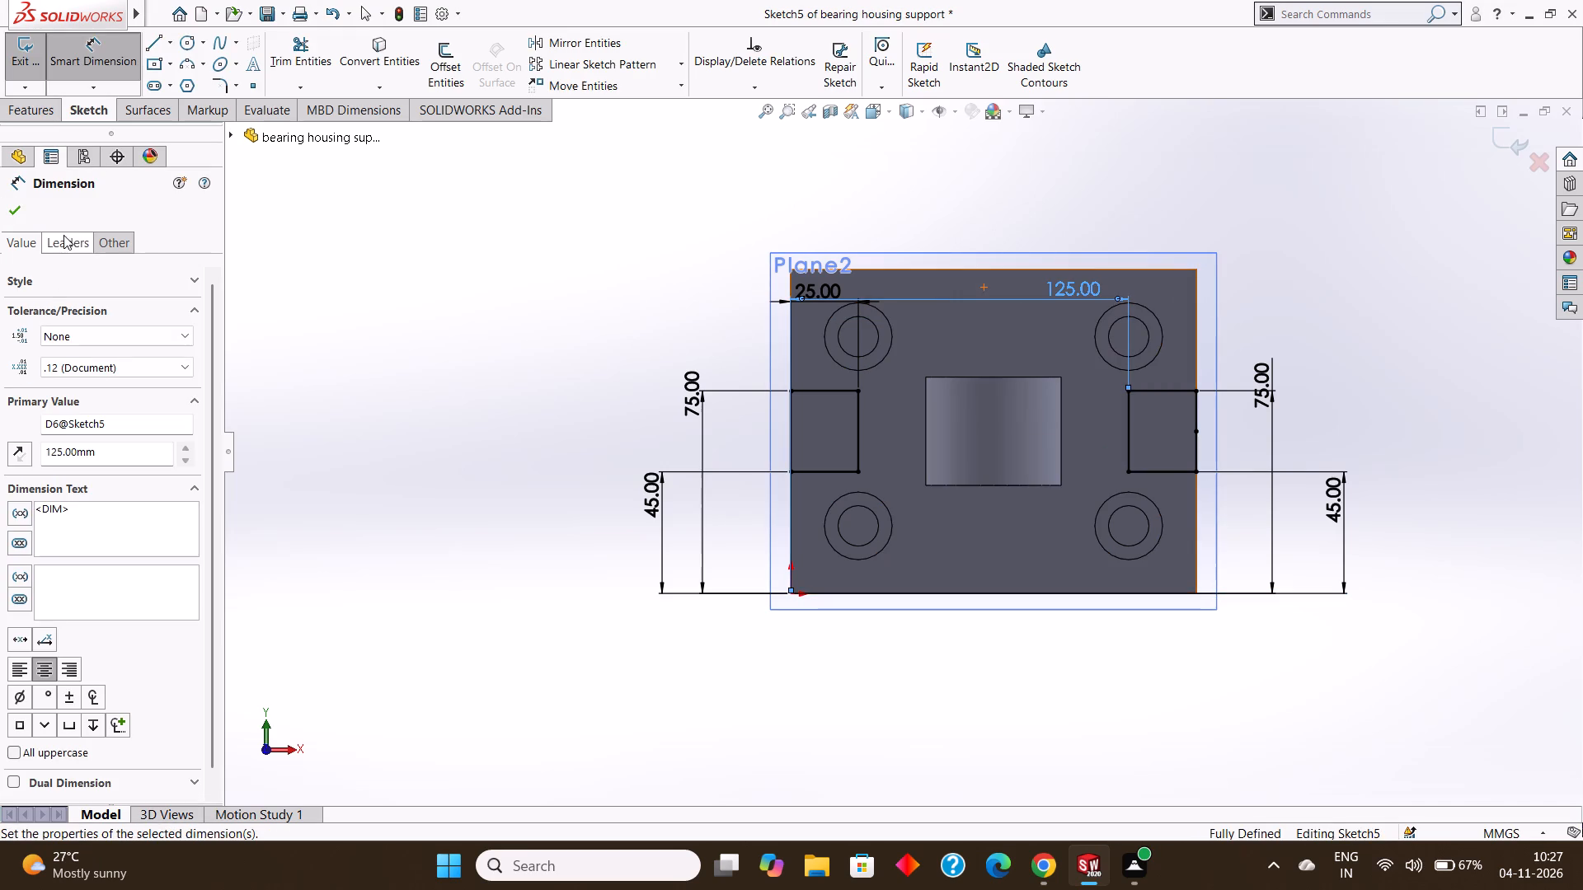
pyautogui.click(14, 214)
# Cut-extrude the two side rectangles into the base plate with a blind depth of 15 mm.
pyautogui.click(52, 105)
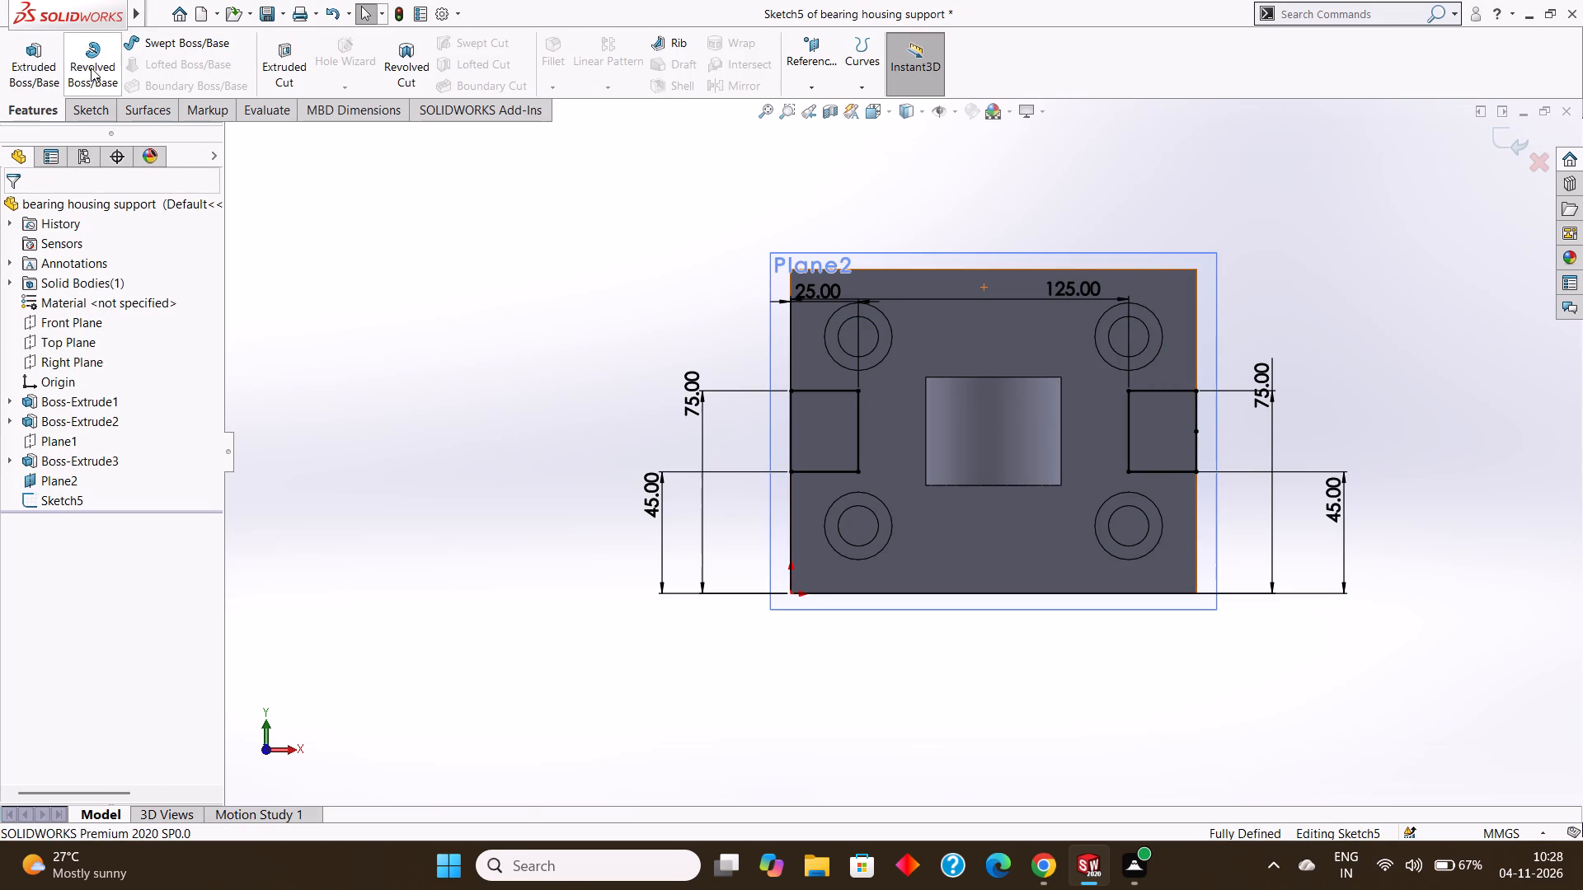
pyautogui.click(281, 69)
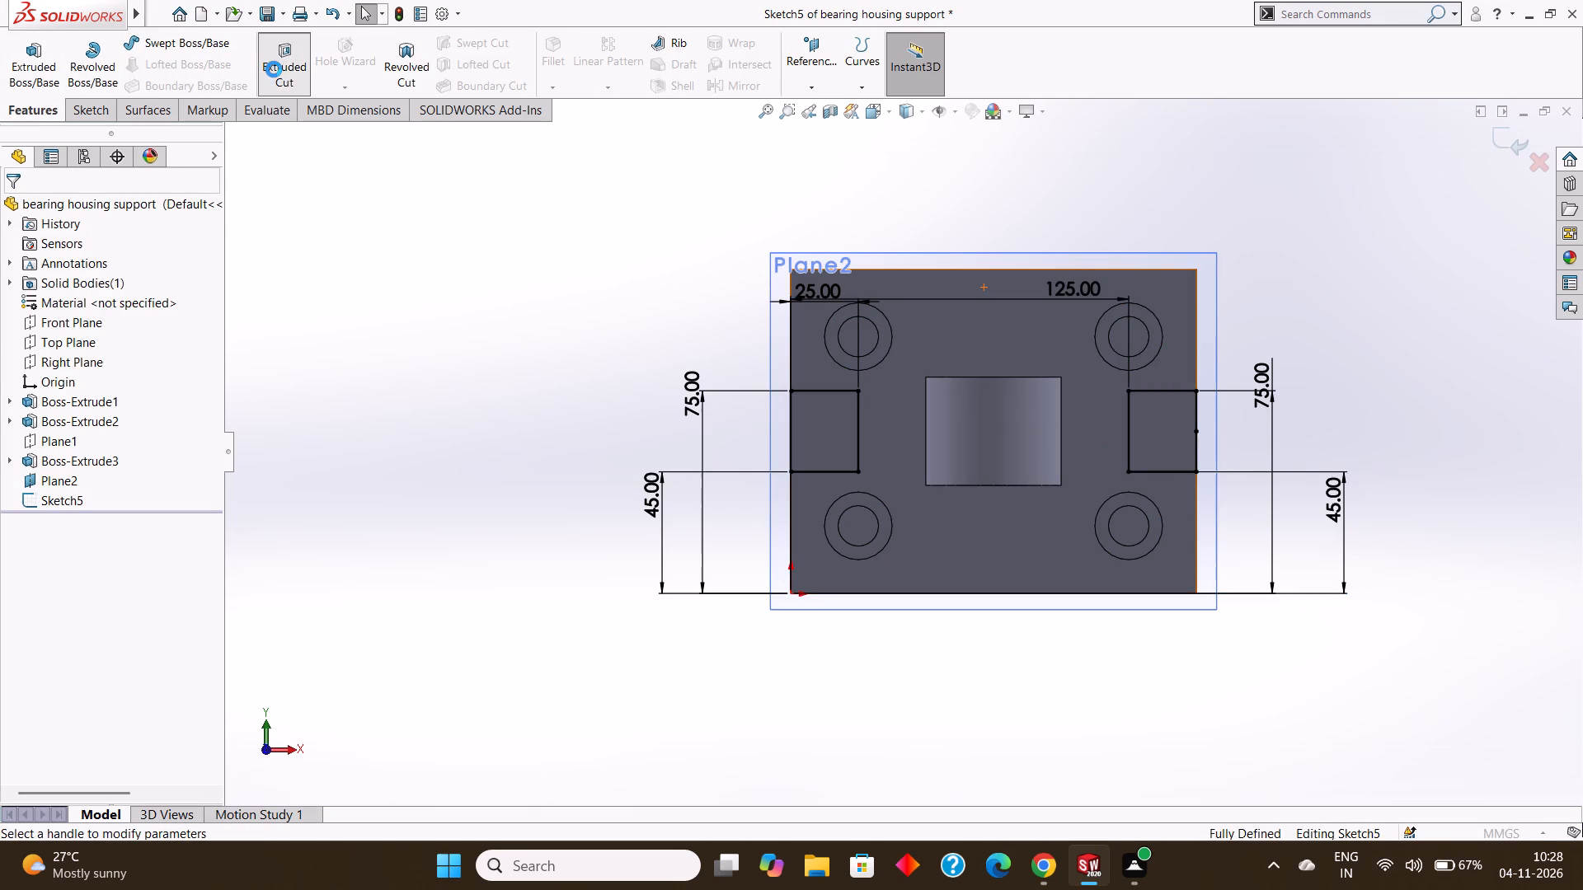
pyautogui.moveTo(482, 301); pyautogui.dragTo(570, 192, button='middle')
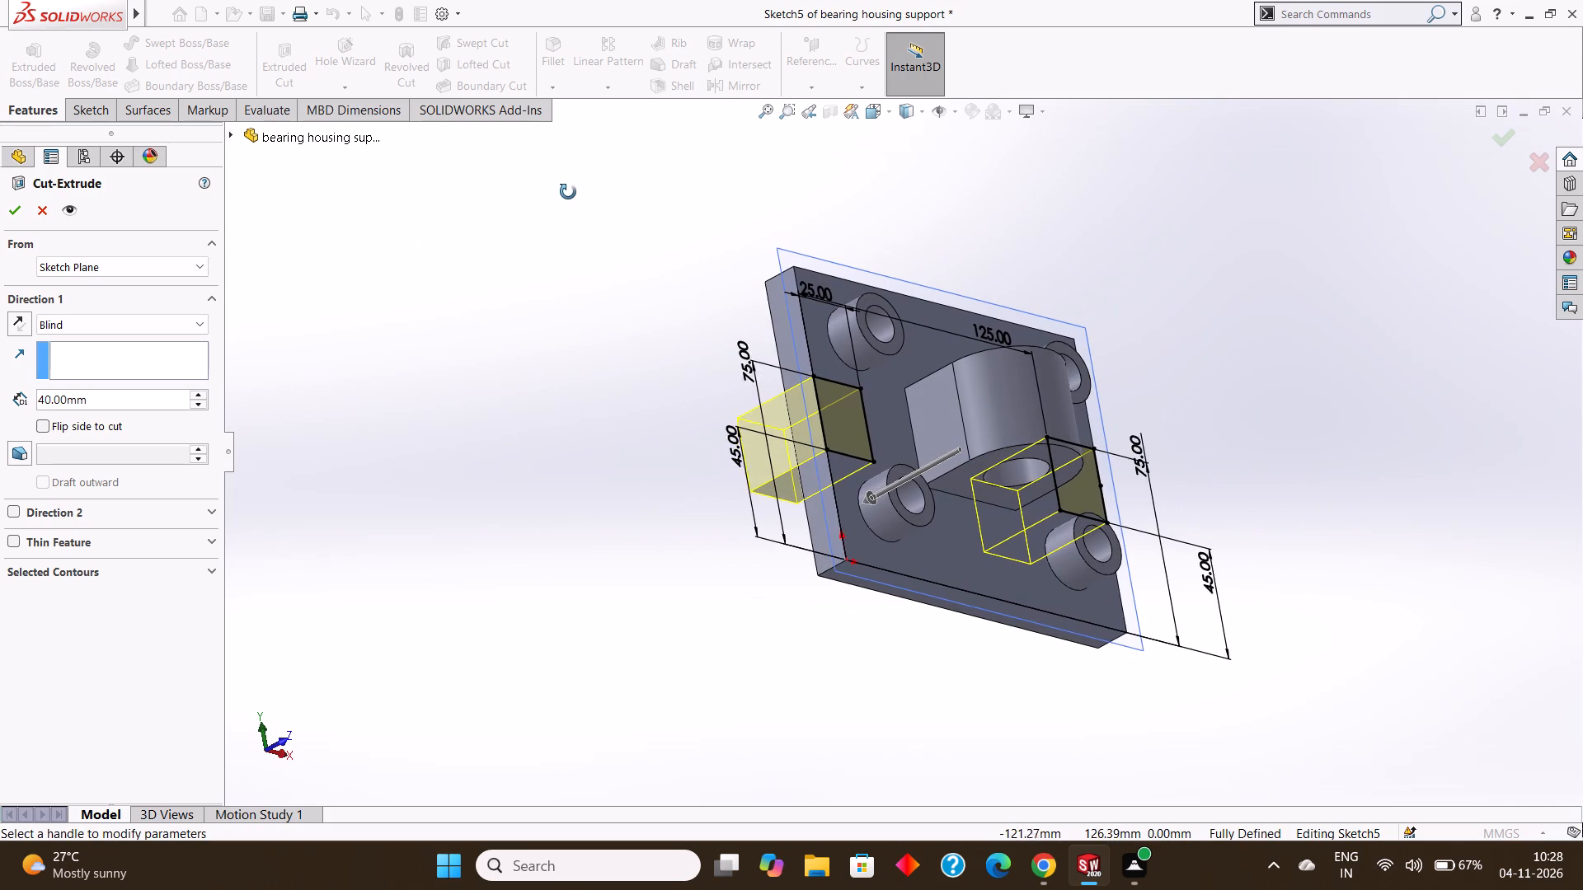
pyautogui.moveTo(552, 205); pyautogui.dragTo(570, 186, button='middle')
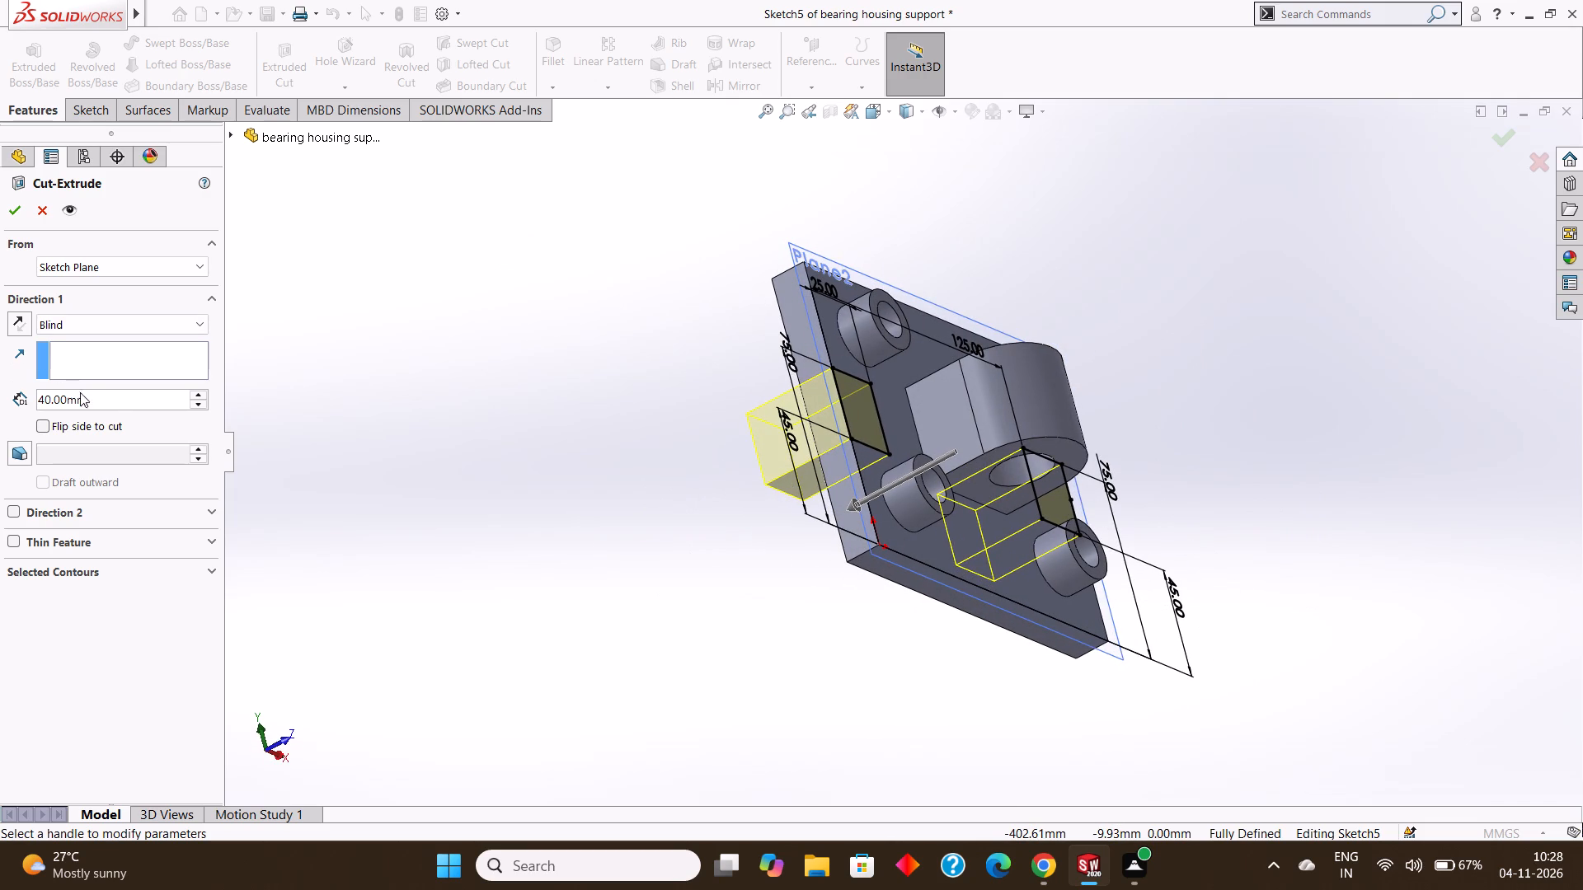
pyautogui.click(107, 395)
pyautogui.moveTo(138, 401); pyautogui.dragTo(45, 401)
pyautogui.moveTo(45, 401); pyautogui.dragTo(35, 400)
pyautogui.write('15')
pyautogui.press('Return')
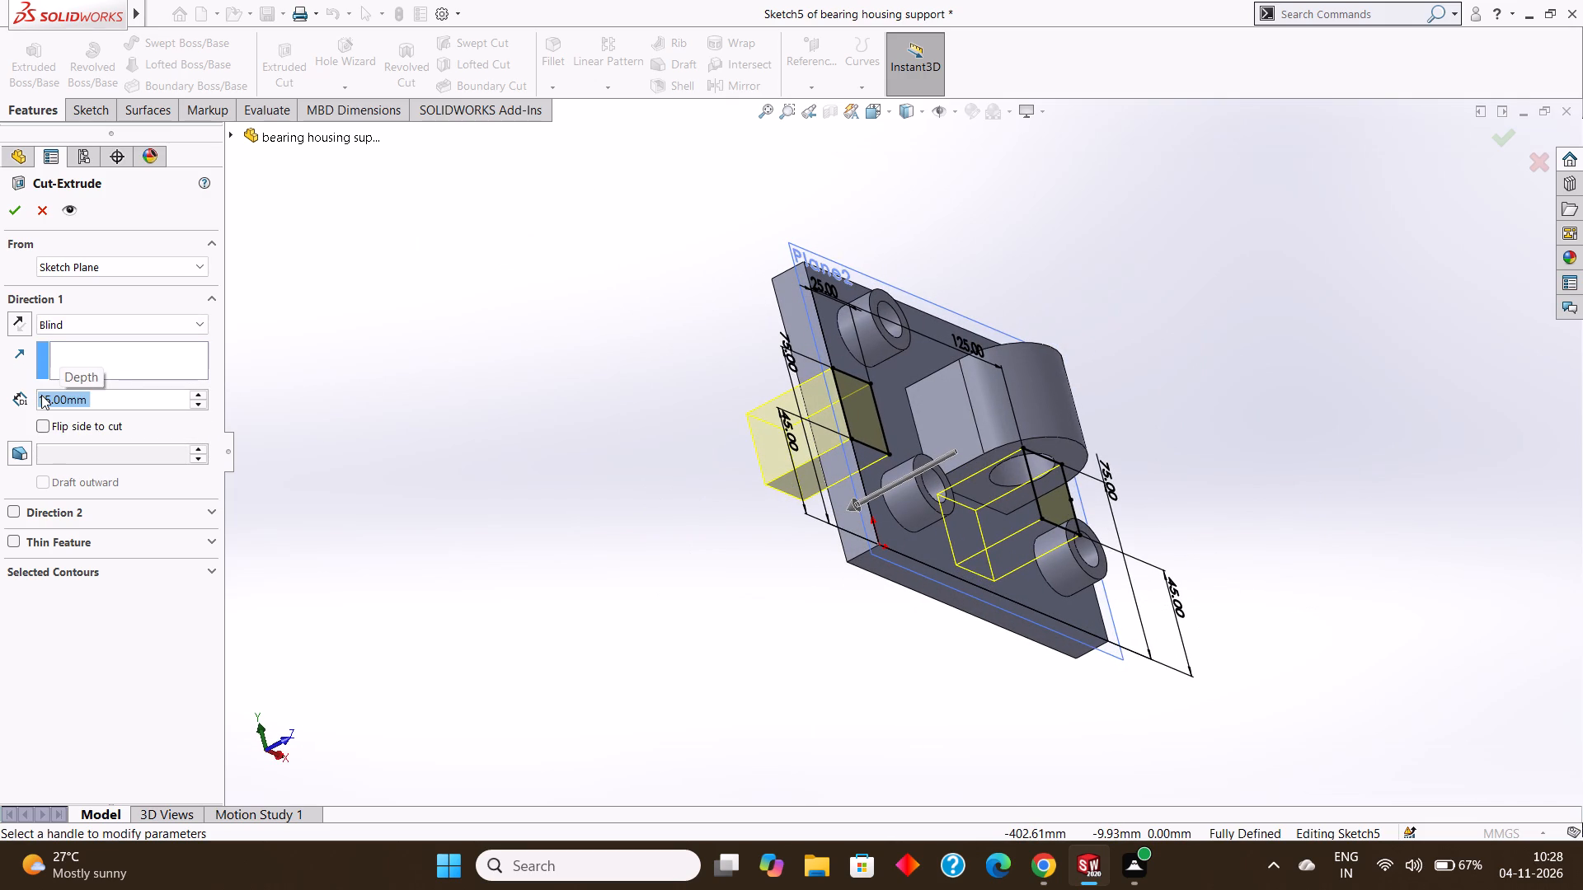
pyautogui.click(9, 196)
pyautogui.click(10, 208)
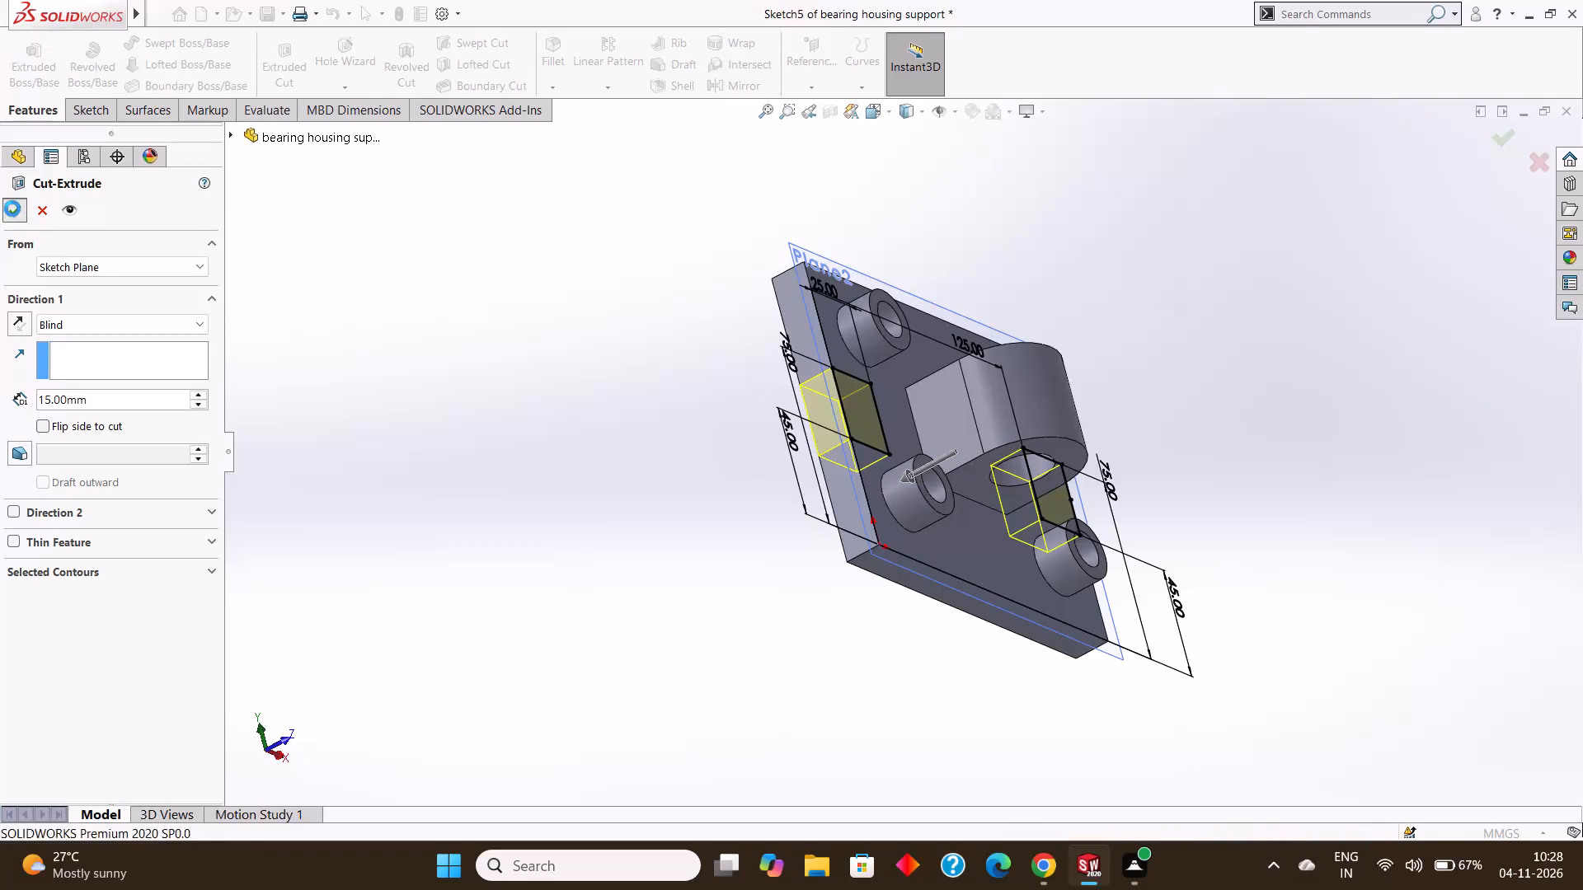
pyautogui.click(314, 277)
# Hide the reference plane Plane2 around the base plate.
pyautogui.moveTo(543, 308); pyautogui.dragTo(411, 372, button='middle')
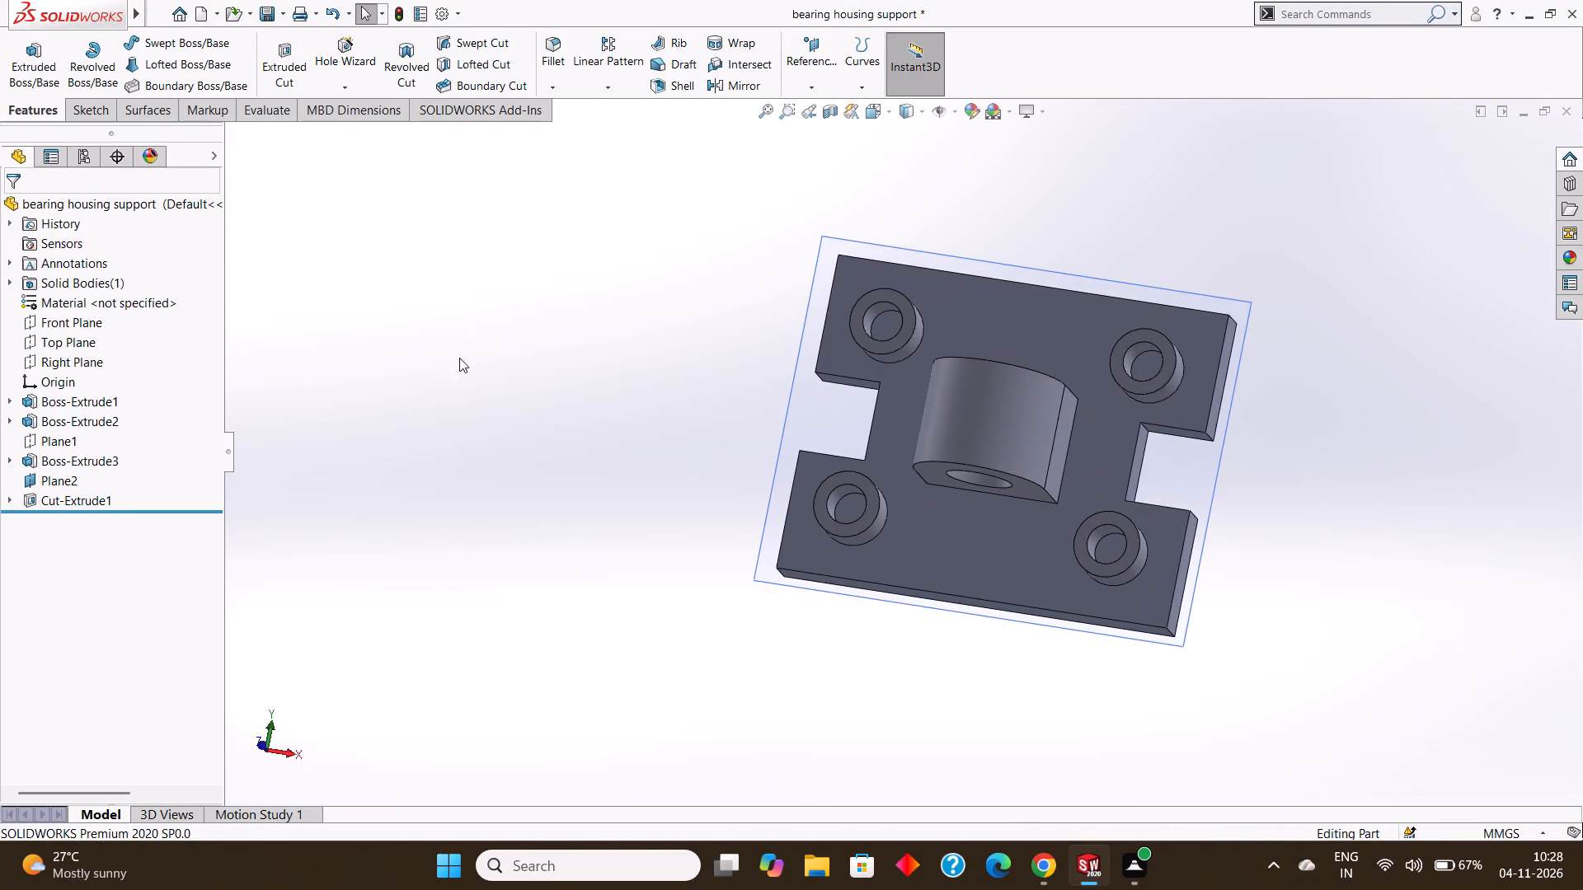
pyautogui.moveTo(487, 337); pyautogui.dragTo(509, 372, button='middle')
pyautogui.moveTo(559, 325); pyautogui.dragTo(577, 339, button='middle')
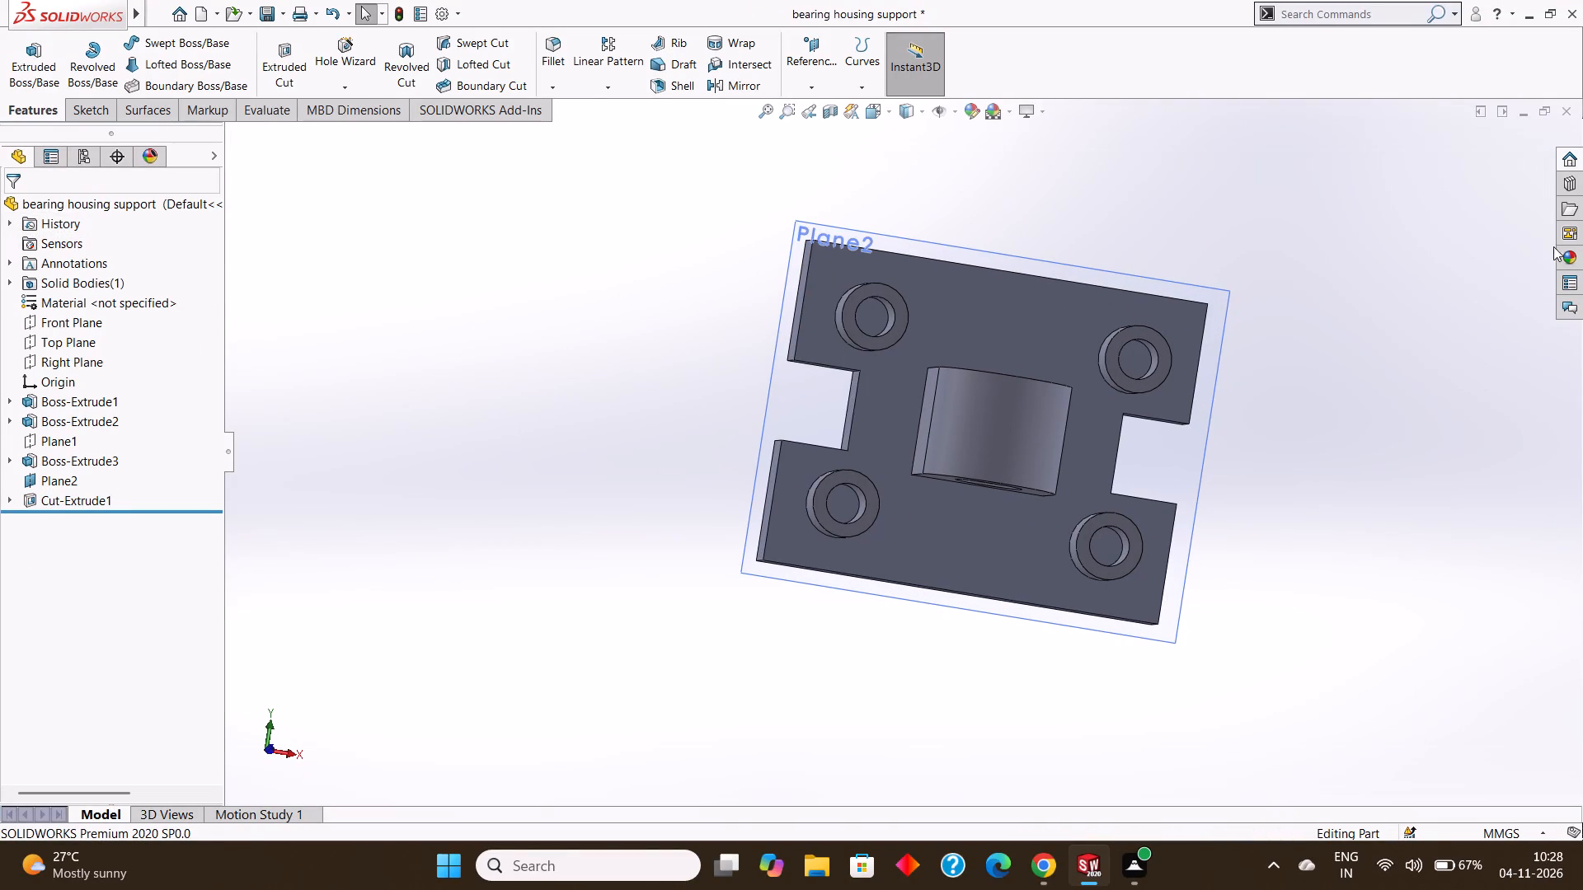
pyautogui.moveTo(1568, 248); pyautogui.dragTo(1557, 300, button='middle')
pyautogui.moveTo(1314, 286); pyautogui.dragTo(1323, 367, button='middle')
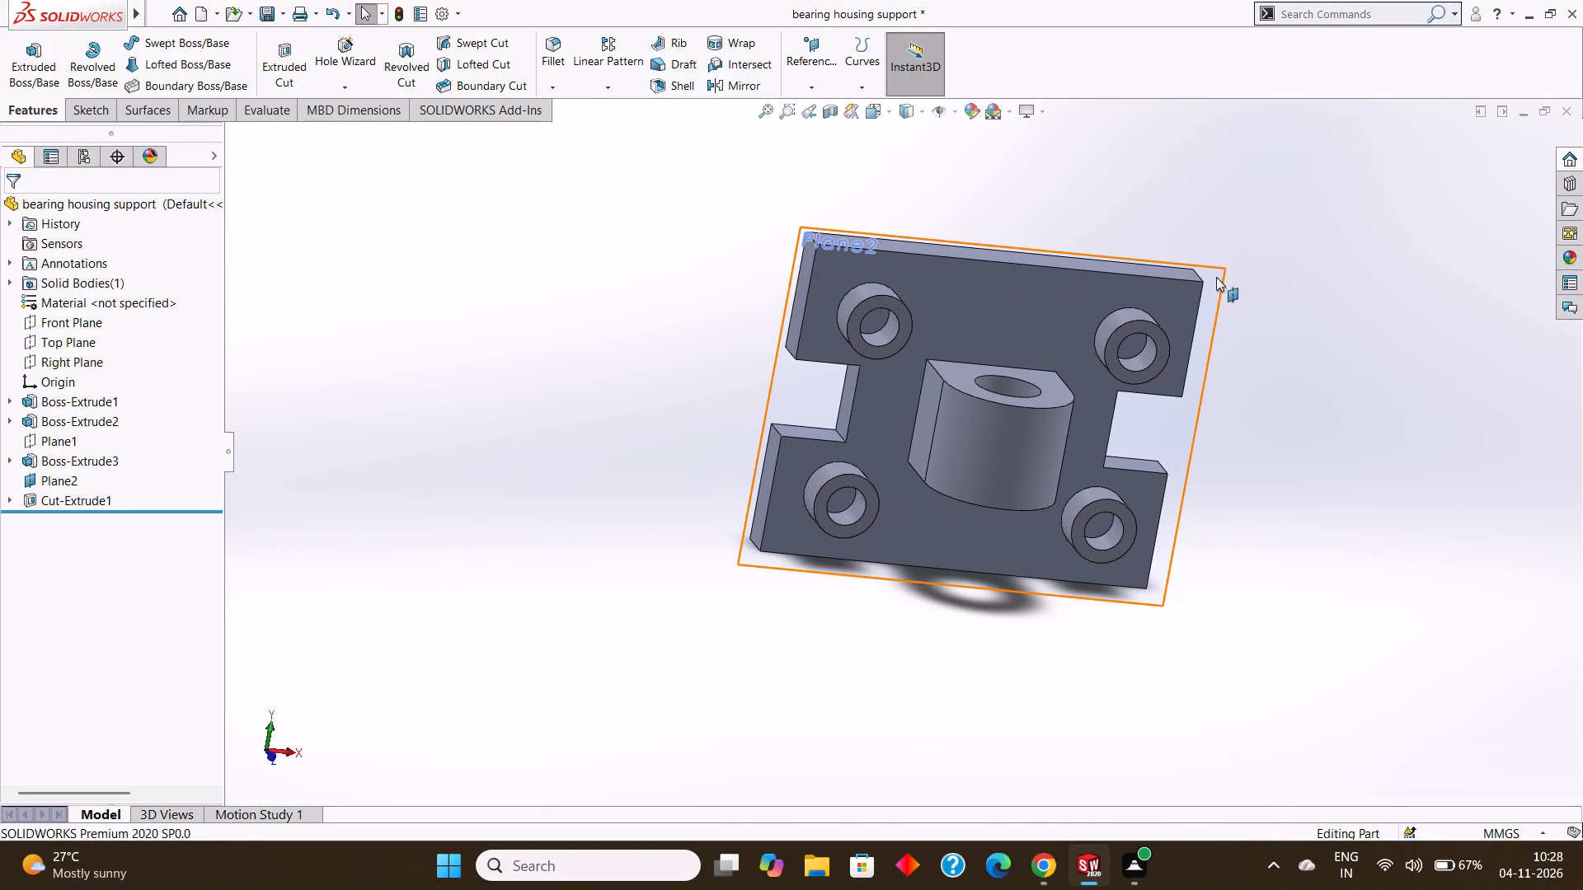
pyautogui.rightClick(1216, 277)
pyautogui.click(1280, 250)
# Examine the notched base plate and its bosses from several angles.
pyautogui.moveTo(1300, 279); pyautogui.dragTo(1325, 280, button='middle')
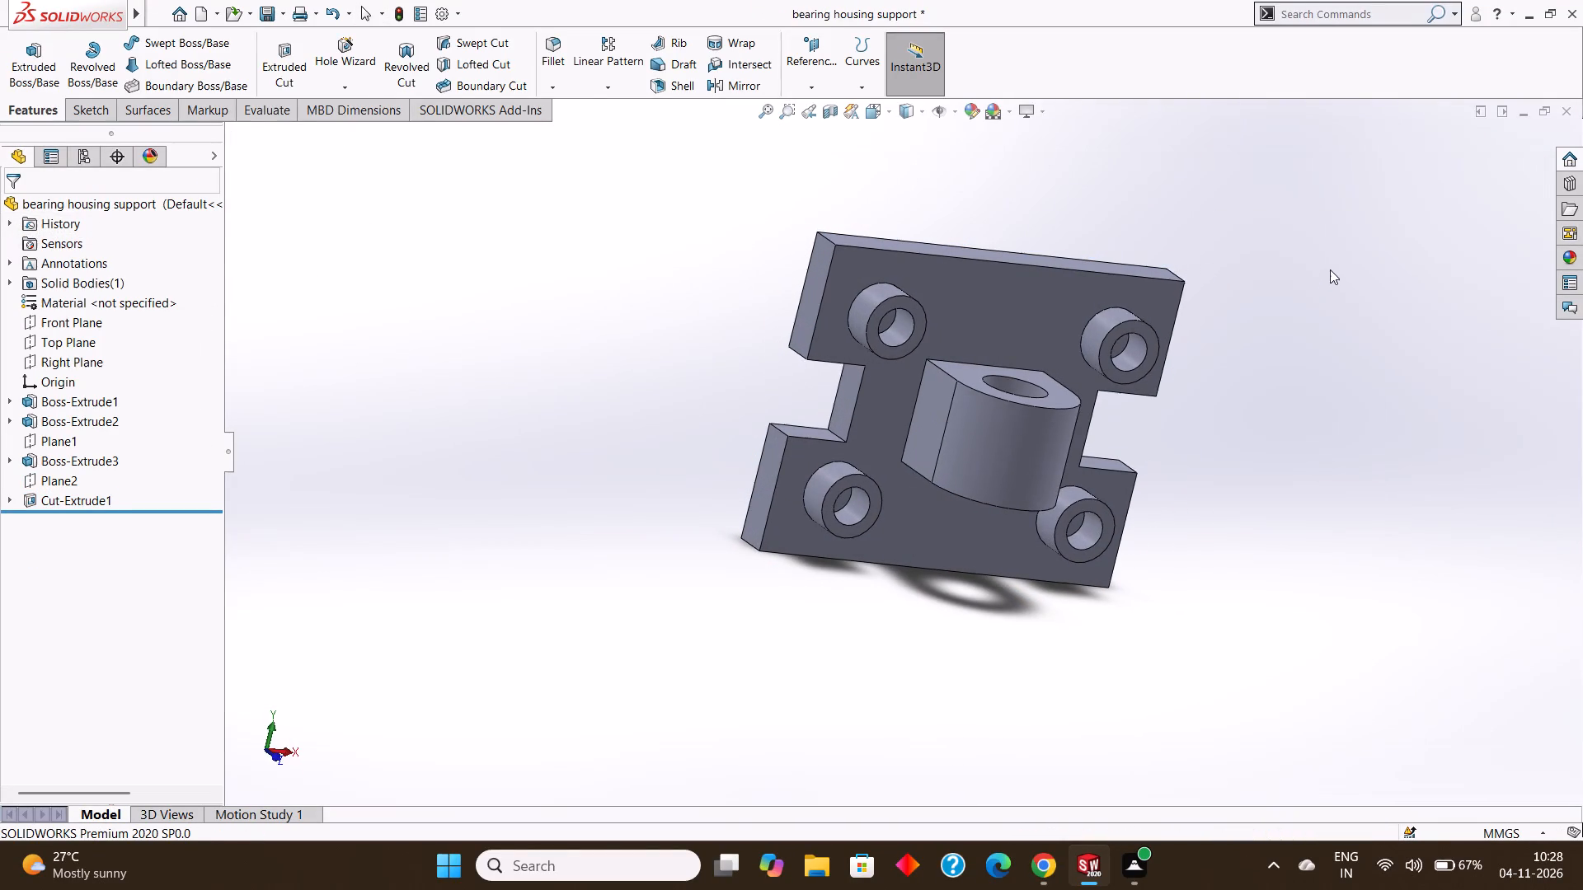
pyautogui.moveTo(1301, 264); pyautogui.dragTo(1277, 256, button='middle')
pyautogui.moveTo(1292, 240); pyautogui.dragTo(1300, 251, button='middle')
pyautogui.moveTo(1319, 240); pyautogui.dragTo(1343, 259, button='middle')
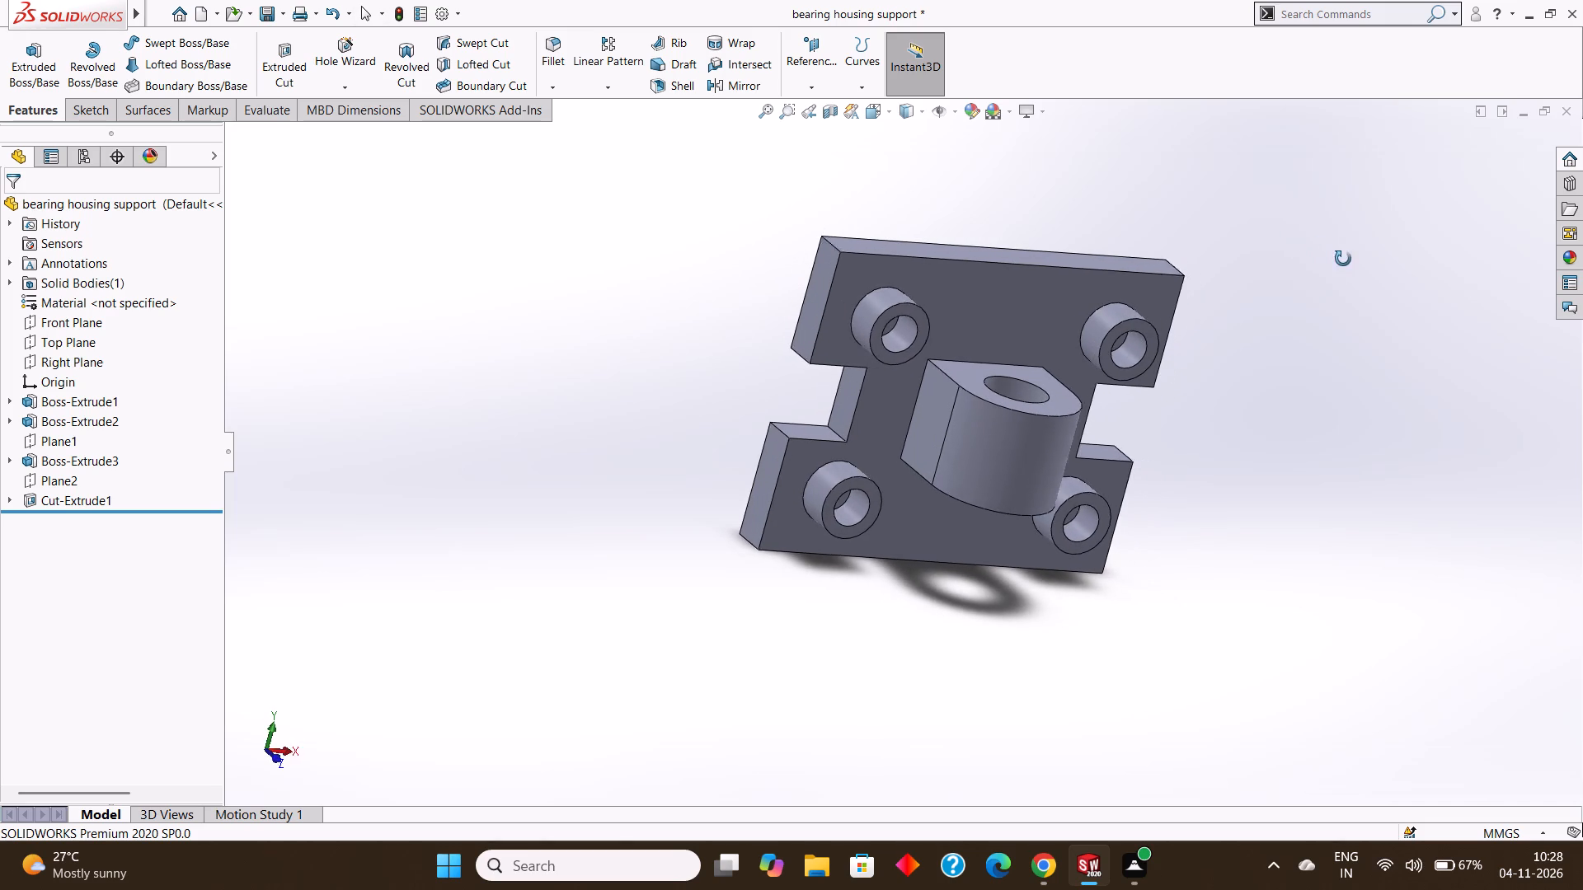
pyautogui.moveTo(1343, 259); pyautogui.dragTo(1345, 257, button='middle')
pyautogui.moveTo(1307, 204); pyautogui.dragTo(1317, 218, button='middle')
pyautogui.scroll(-1, 1292, 190)
pyautogui.moveTo(1301, 192); pyautogui.dragTo(1275, 192, button='middle')
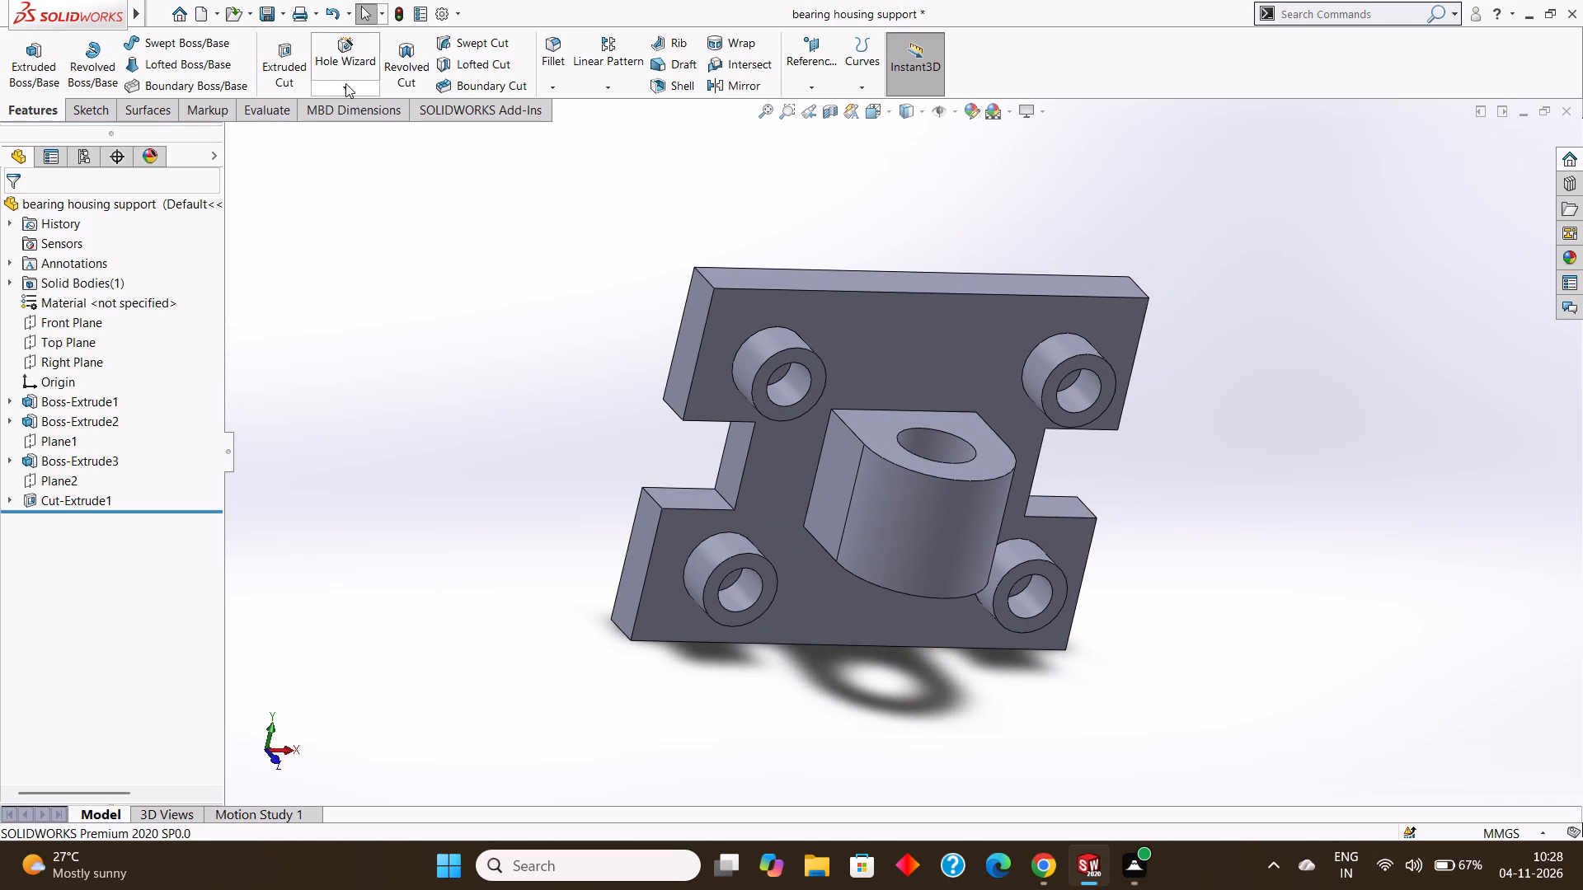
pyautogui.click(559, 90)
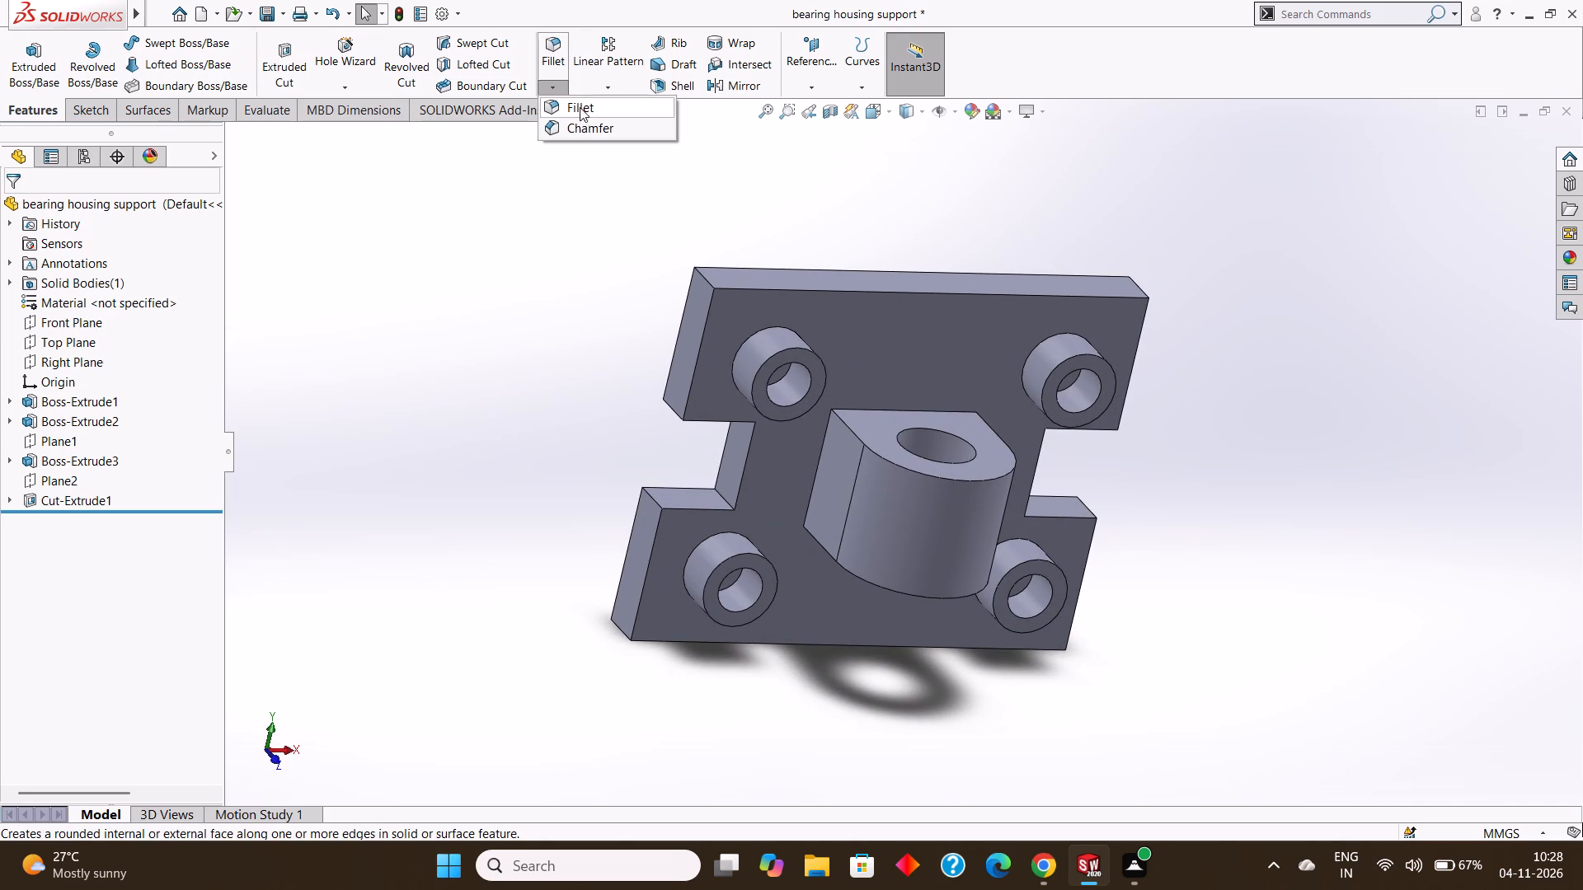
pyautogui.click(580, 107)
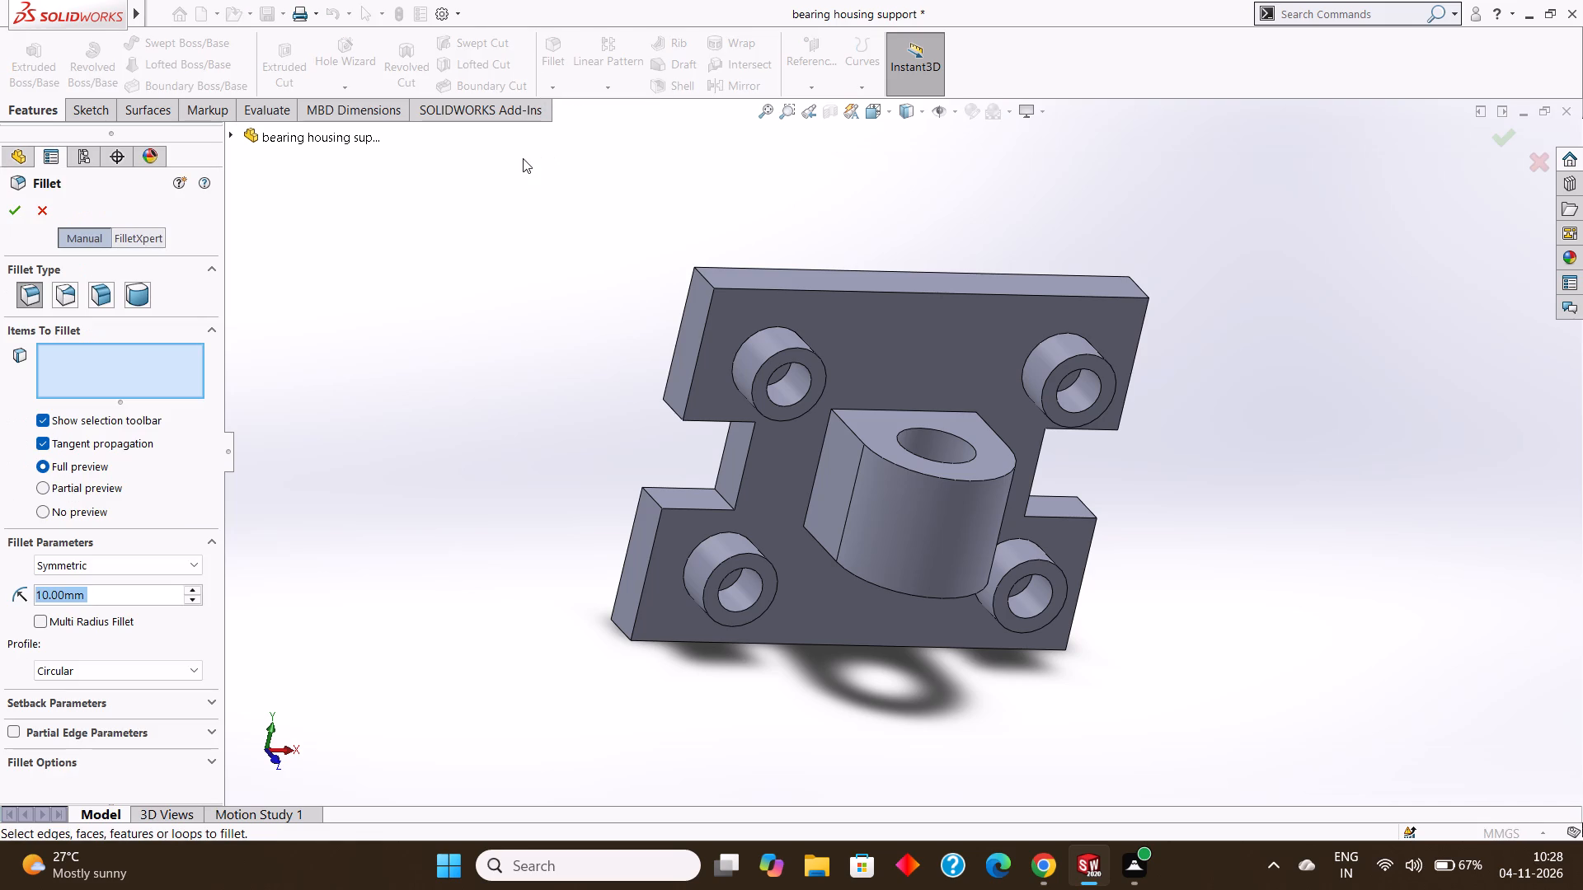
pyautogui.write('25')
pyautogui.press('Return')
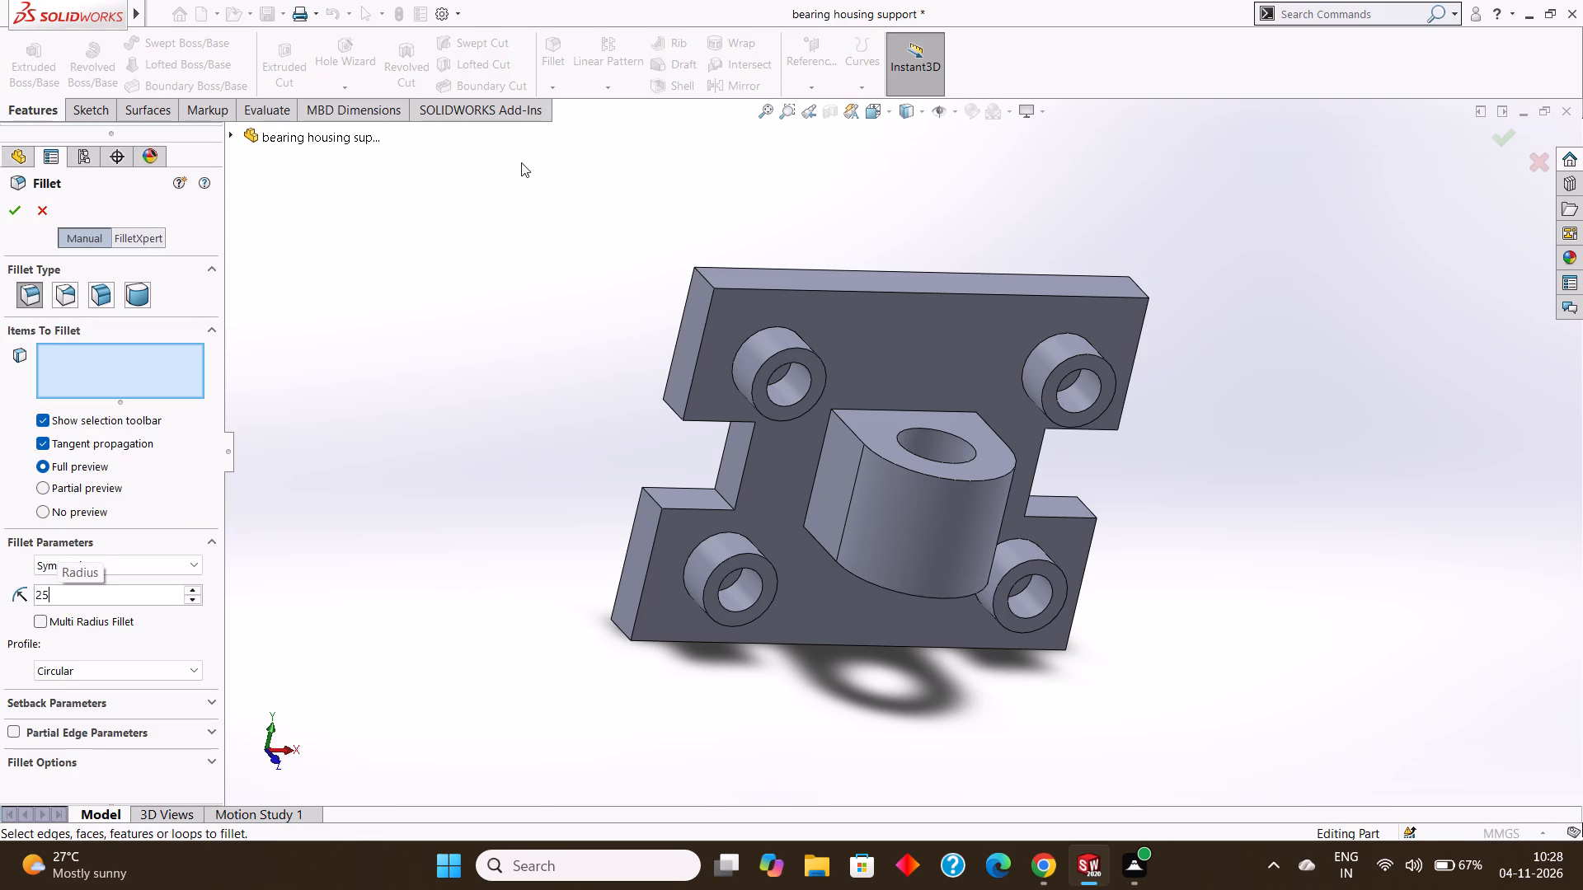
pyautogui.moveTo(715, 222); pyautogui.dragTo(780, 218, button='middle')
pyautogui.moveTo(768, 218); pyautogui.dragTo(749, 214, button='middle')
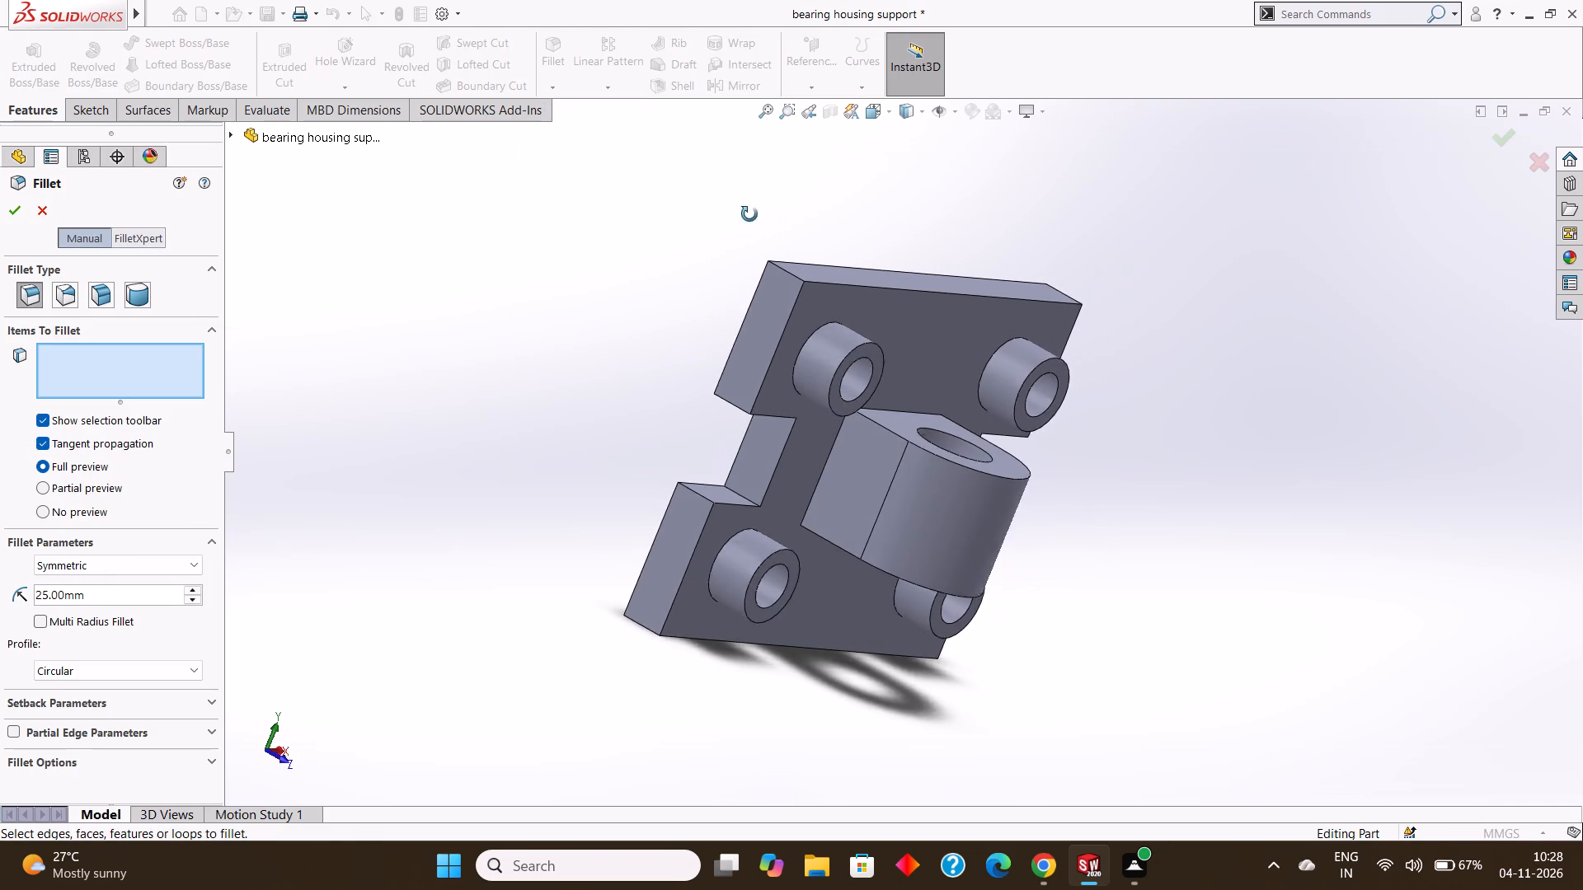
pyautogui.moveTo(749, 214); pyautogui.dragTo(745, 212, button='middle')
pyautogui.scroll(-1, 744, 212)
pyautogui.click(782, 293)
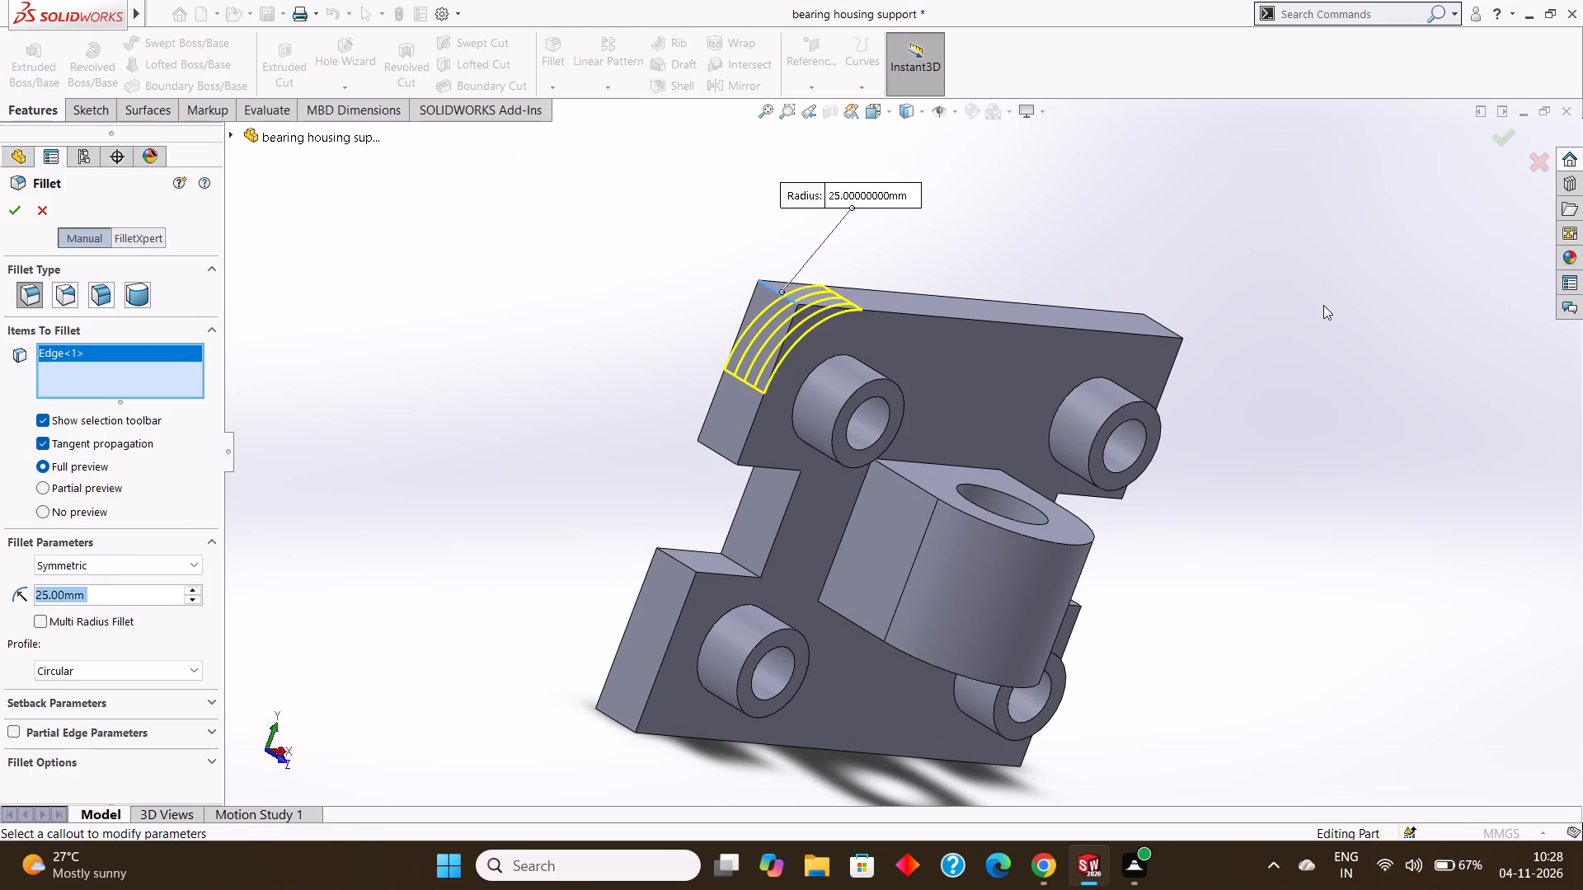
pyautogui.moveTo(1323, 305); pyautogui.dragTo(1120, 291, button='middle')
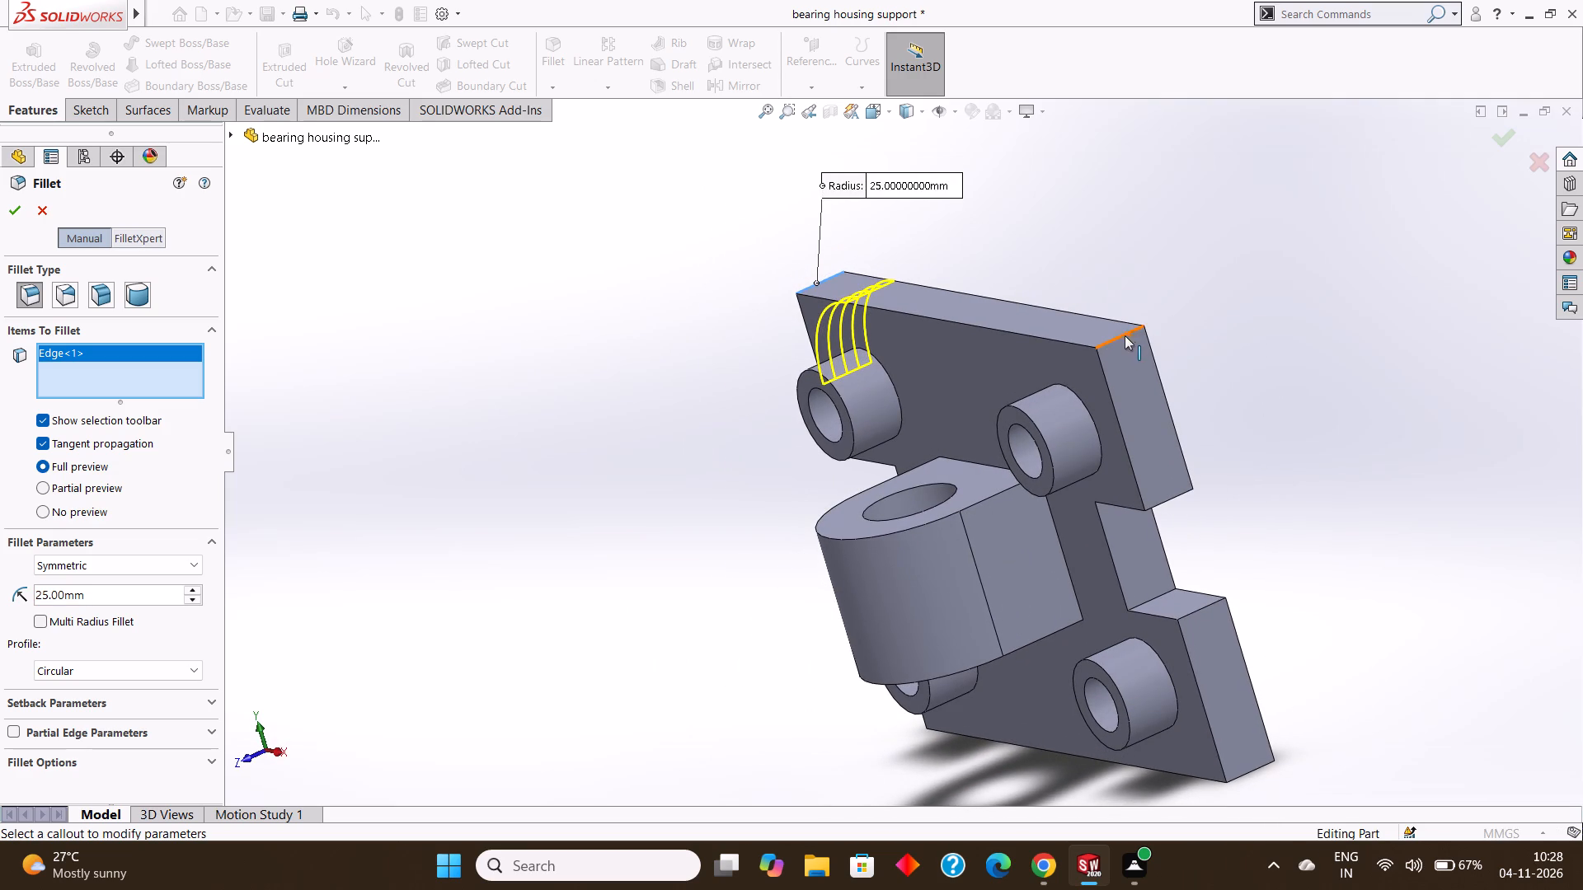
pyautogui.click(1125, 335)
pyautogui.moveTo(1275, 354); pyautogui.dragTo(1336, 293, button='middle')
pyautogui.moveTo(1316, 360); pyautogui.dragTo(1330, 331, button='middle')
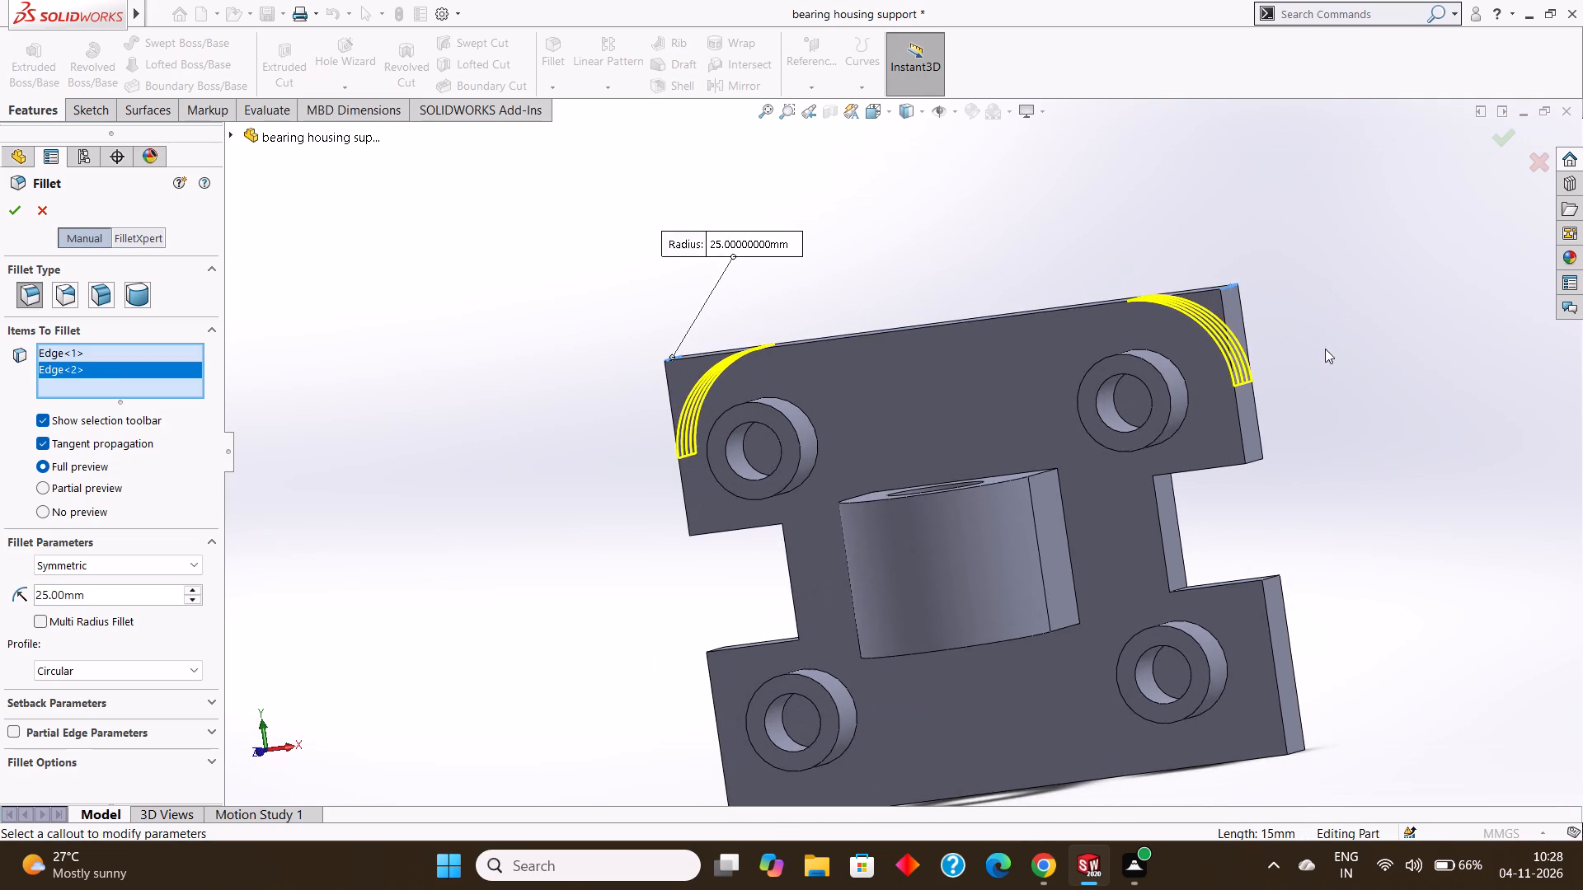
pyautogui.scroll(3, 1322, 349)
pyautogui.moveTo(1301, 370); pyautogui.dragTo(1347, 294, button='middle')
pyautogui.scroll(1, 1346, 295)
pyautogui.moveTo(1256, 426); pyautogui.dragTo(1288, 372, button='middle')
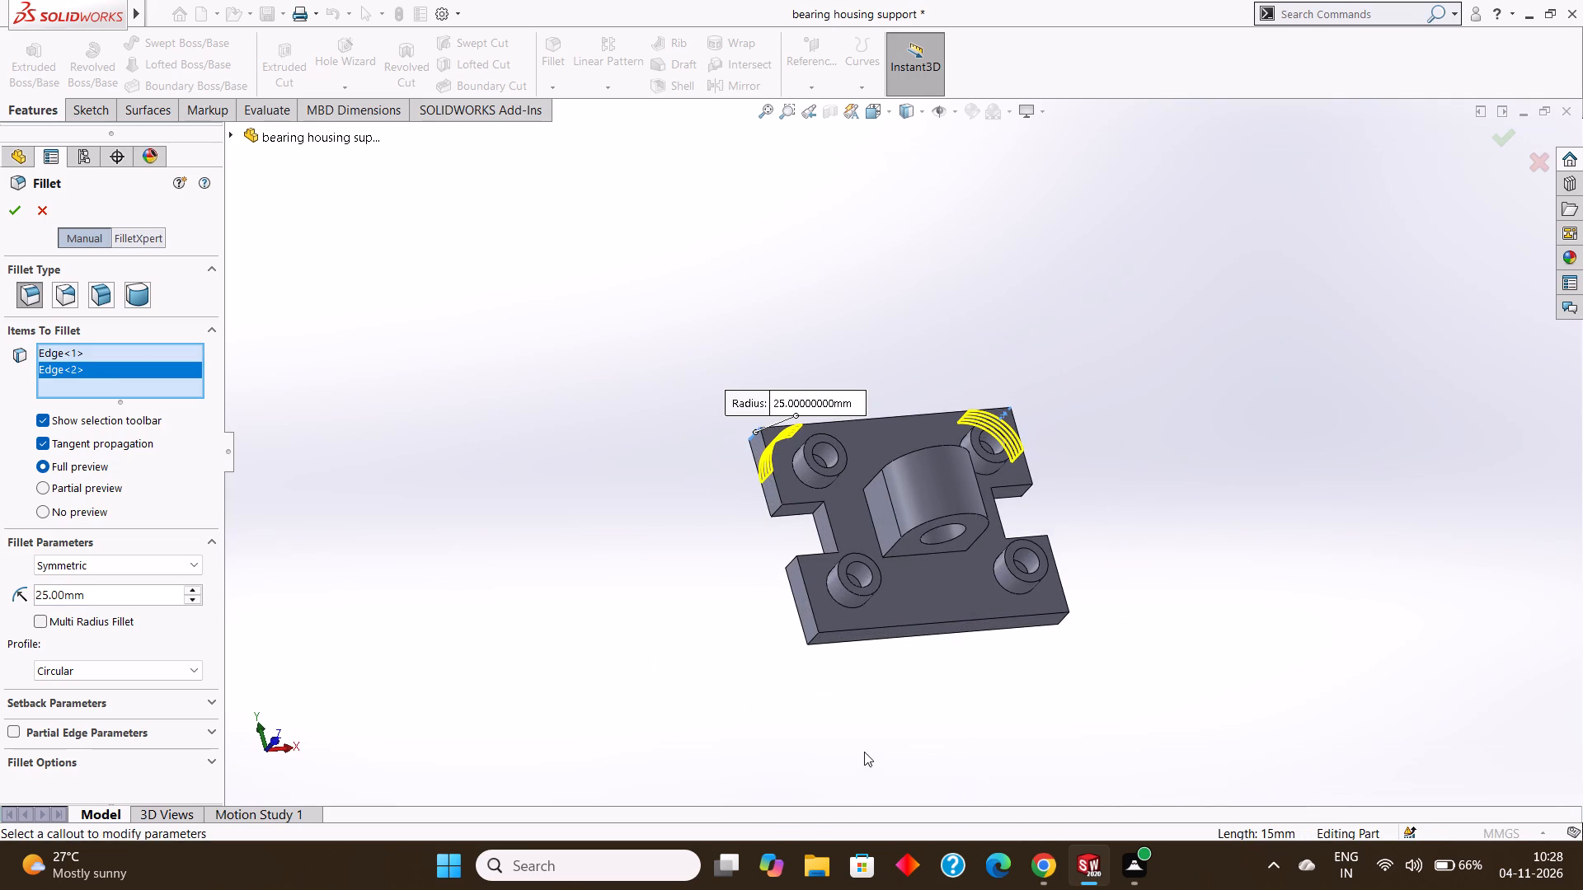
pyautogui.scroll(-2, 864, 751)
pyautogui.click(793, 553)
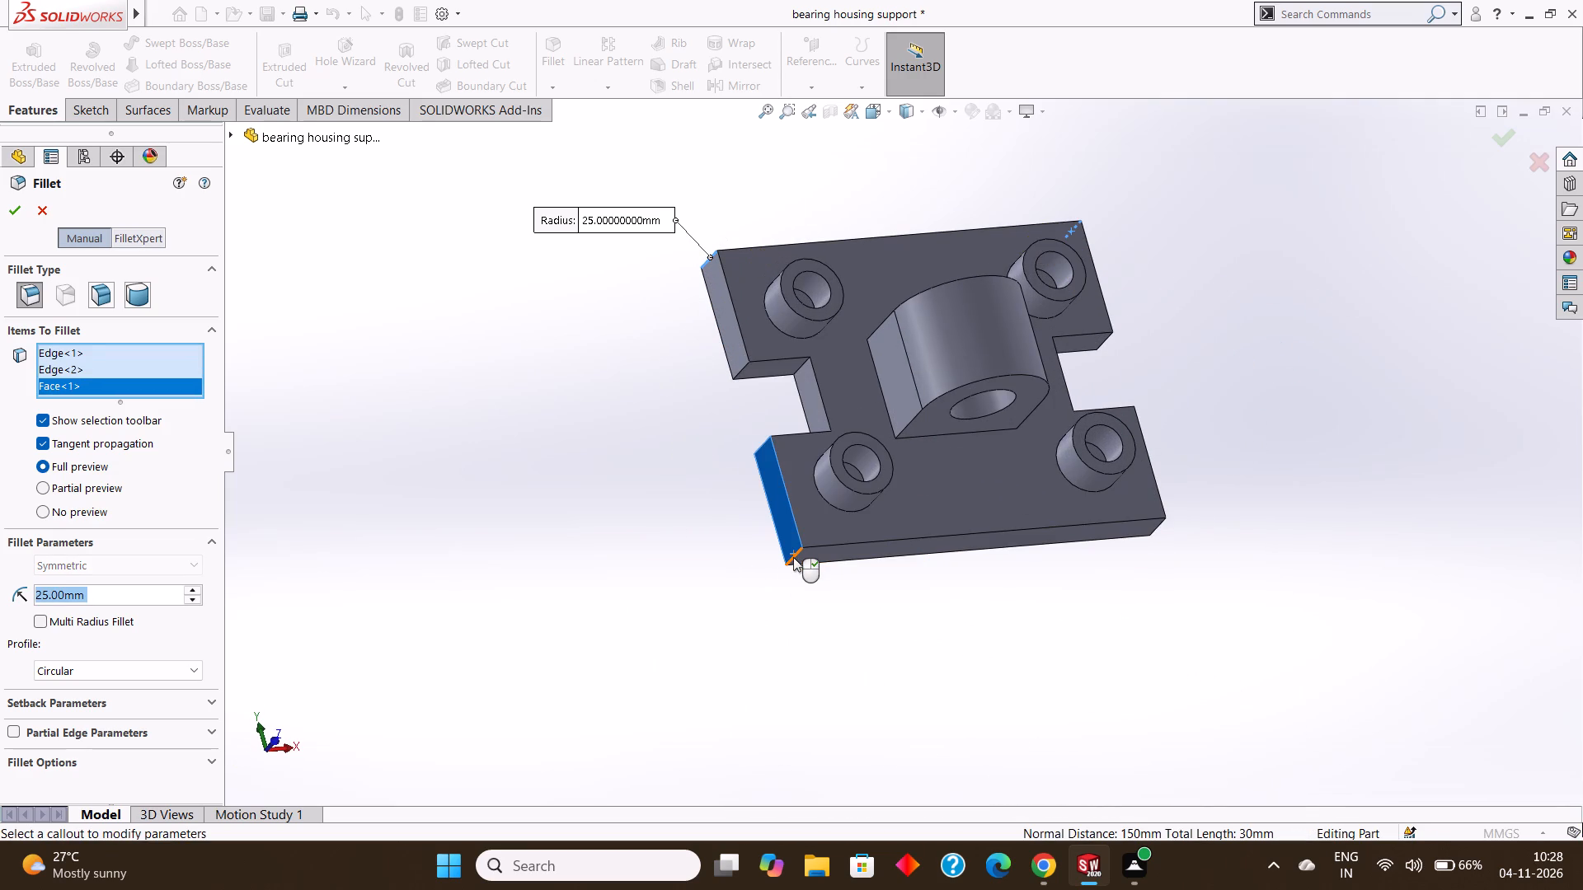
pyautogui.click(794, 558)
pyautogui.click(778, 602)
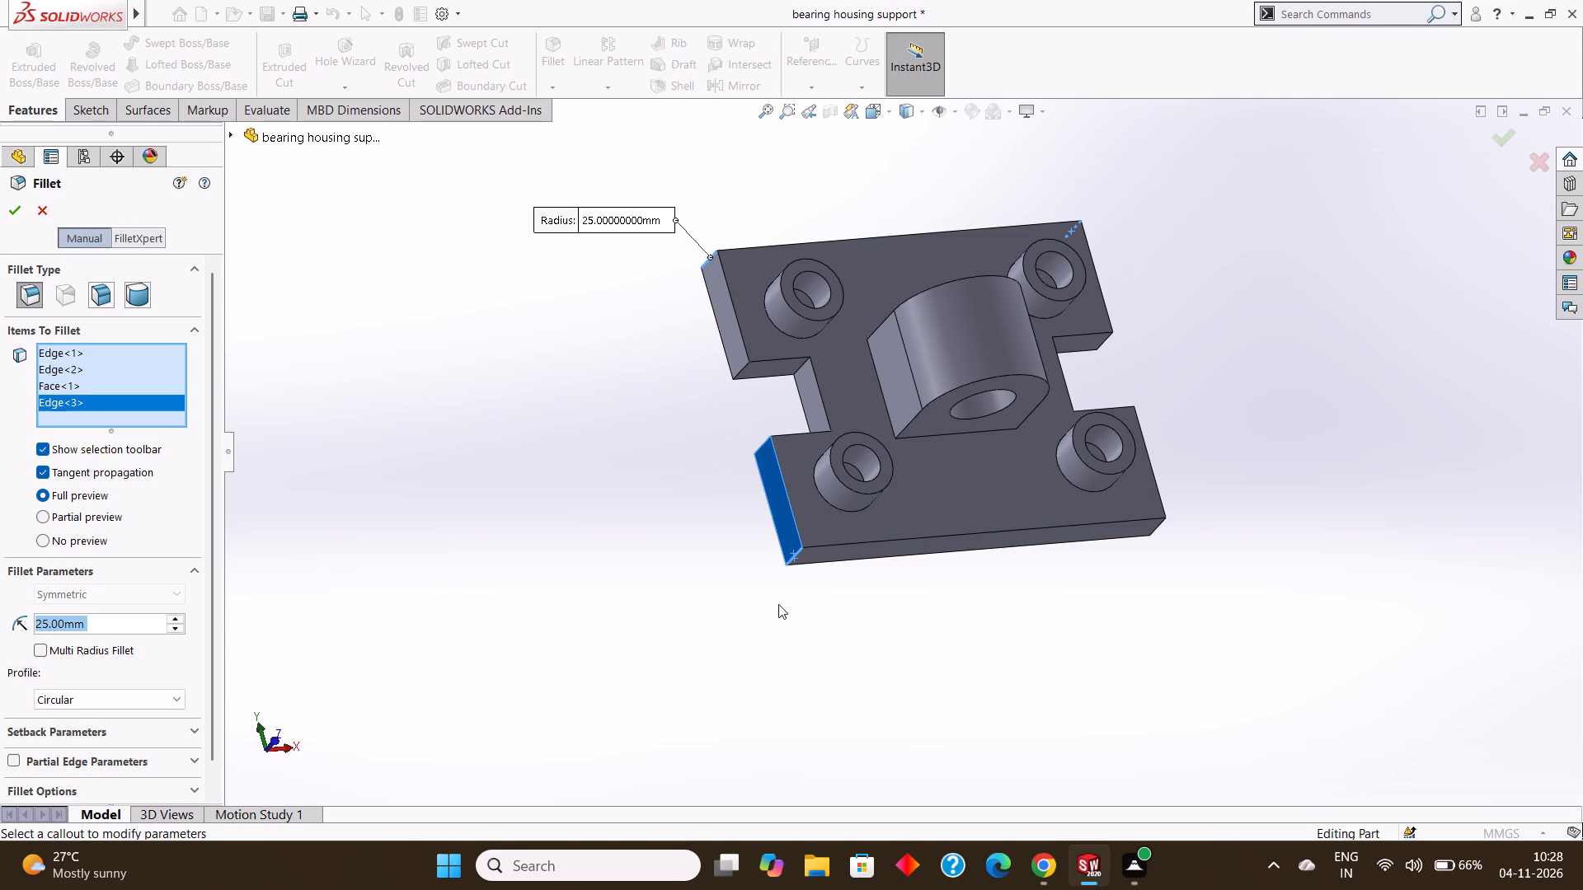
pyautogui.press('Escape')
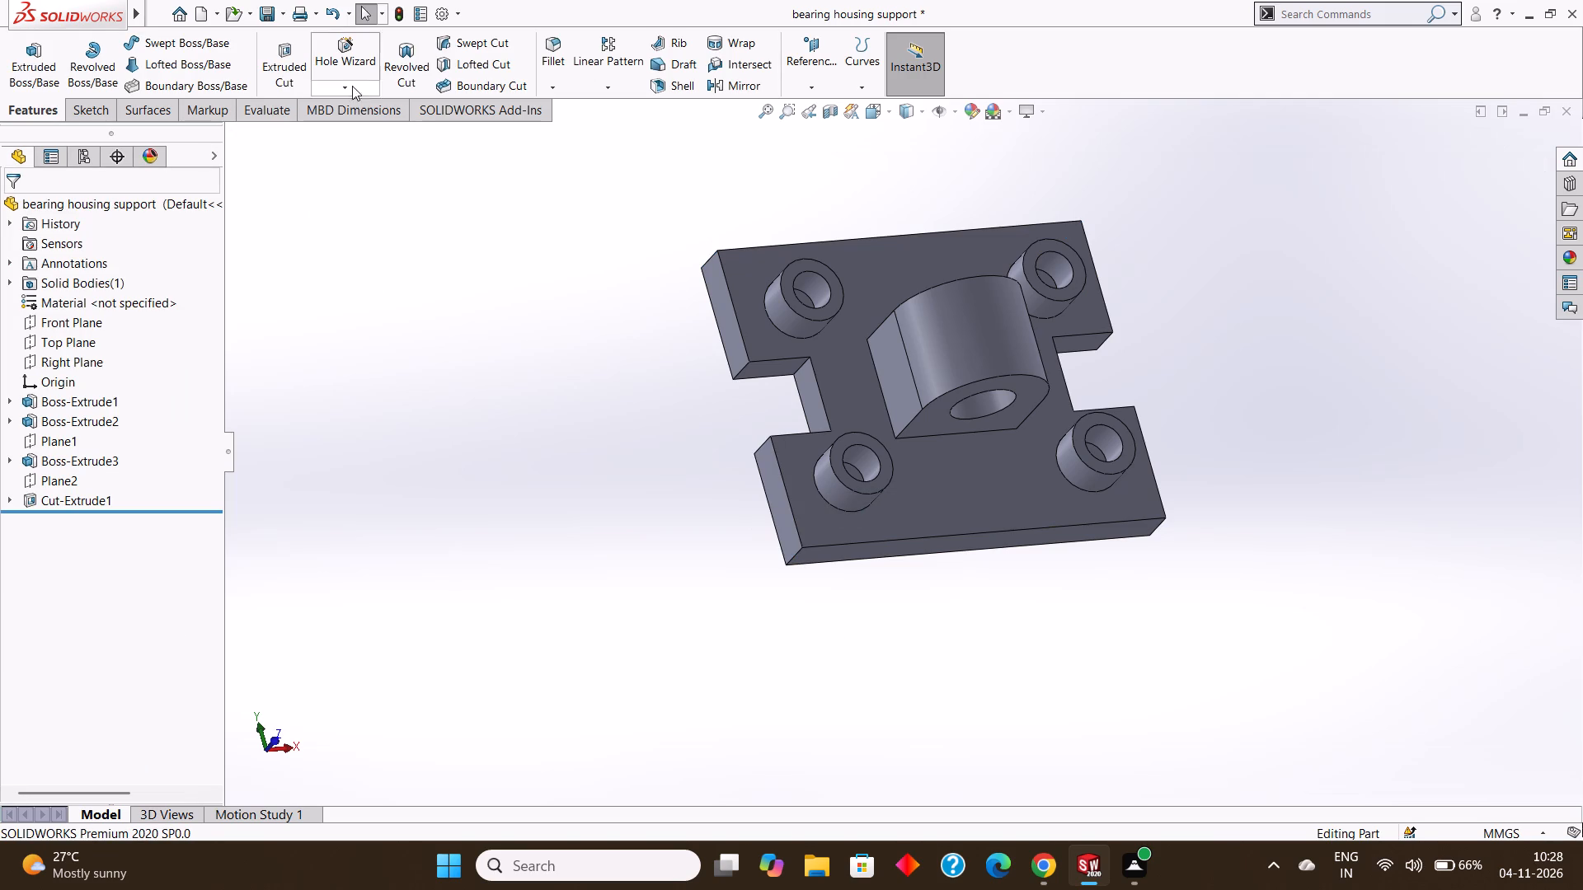
# Set up a constant-radius fillet of 25 mm on the base plate's upper-left outer corner edge.
pyautogui.click(560, 87)
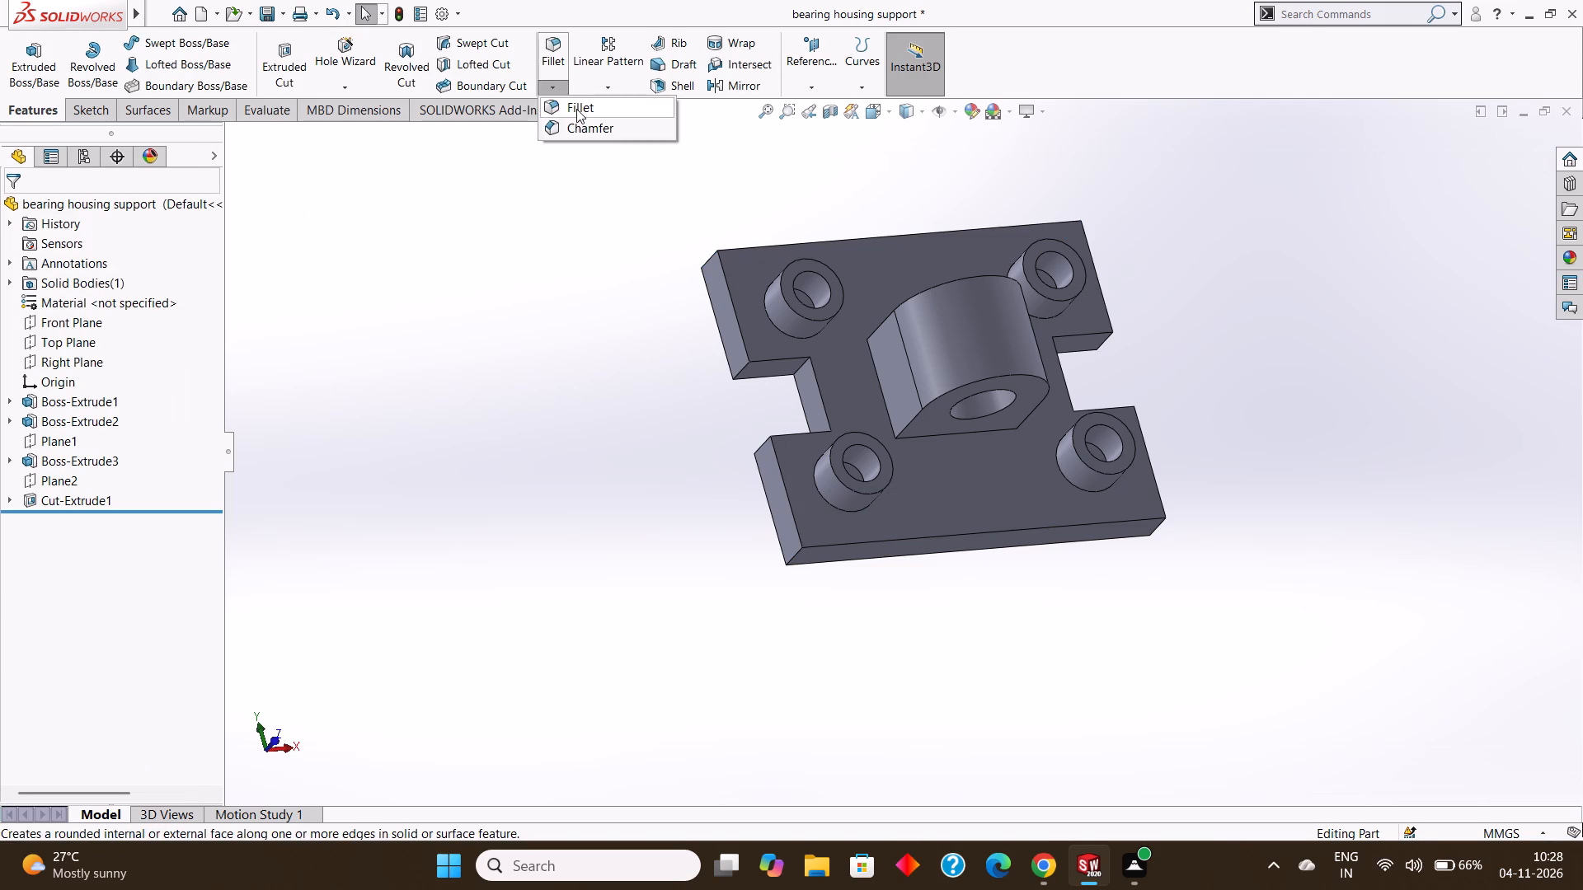
pyautogui.click(576, 109)
pyautogui.moveTo(1303, 223); pyautogui.dragTo(1273, 366, button='middle')
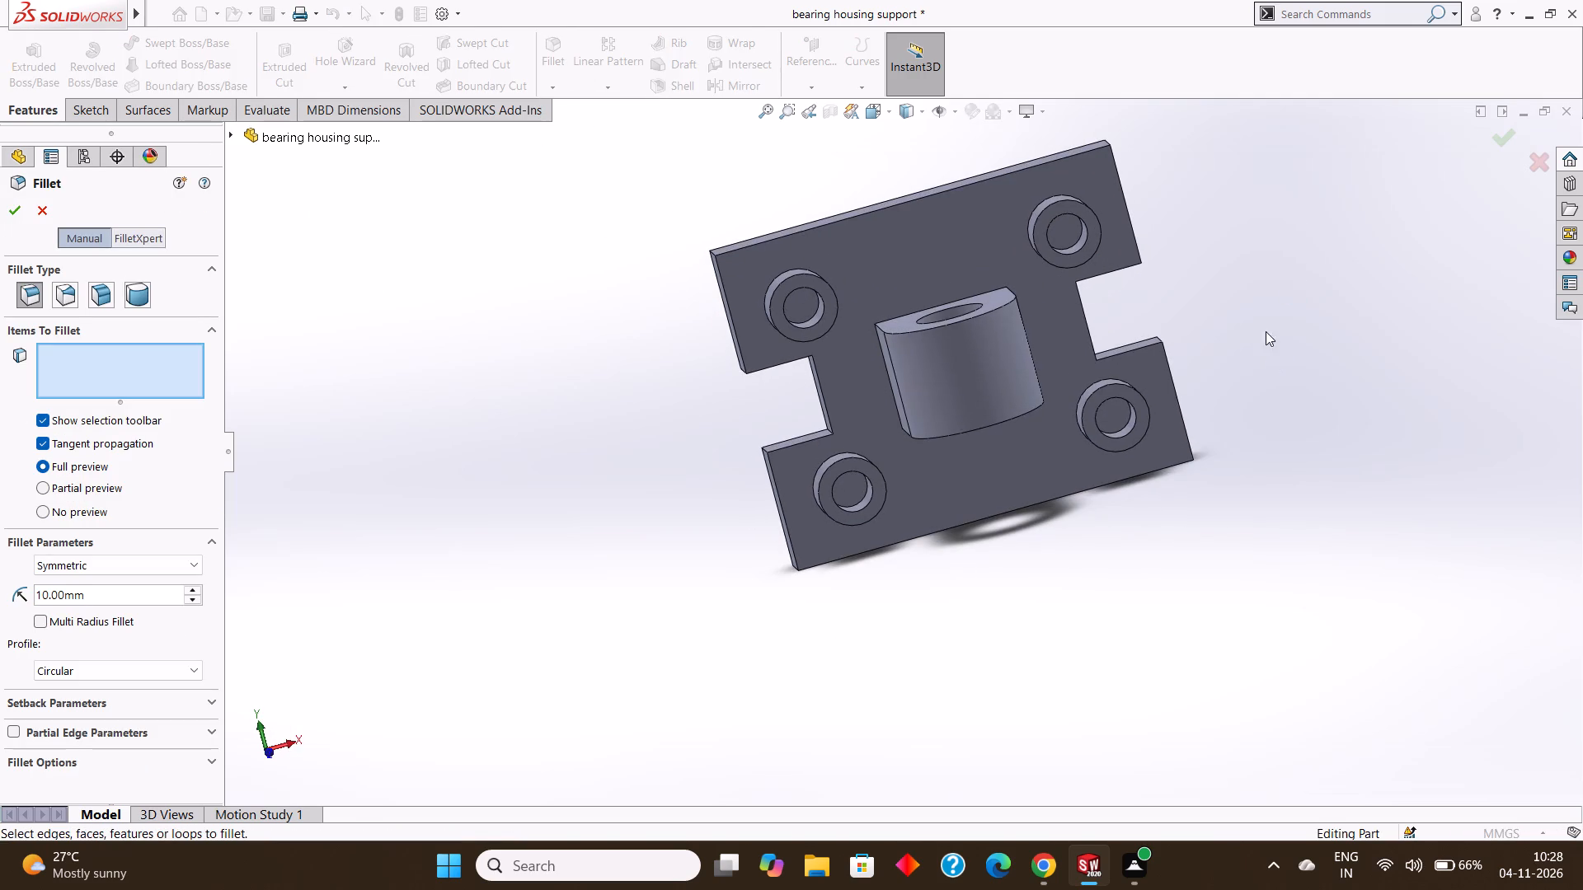
pyautogui.moveTo(1290, 158); pyautogui.dragTo(1302, 172, button='middle')
pyautogui.scroll(2, 1299, 170)
pyautogui.moveTo(1298, 166); pyautogui.dragTo(1313, 193, button='middle')
pyautogui.moveTo(1225, 219); pyautogui.dragTo(1228, 213, button='middle')
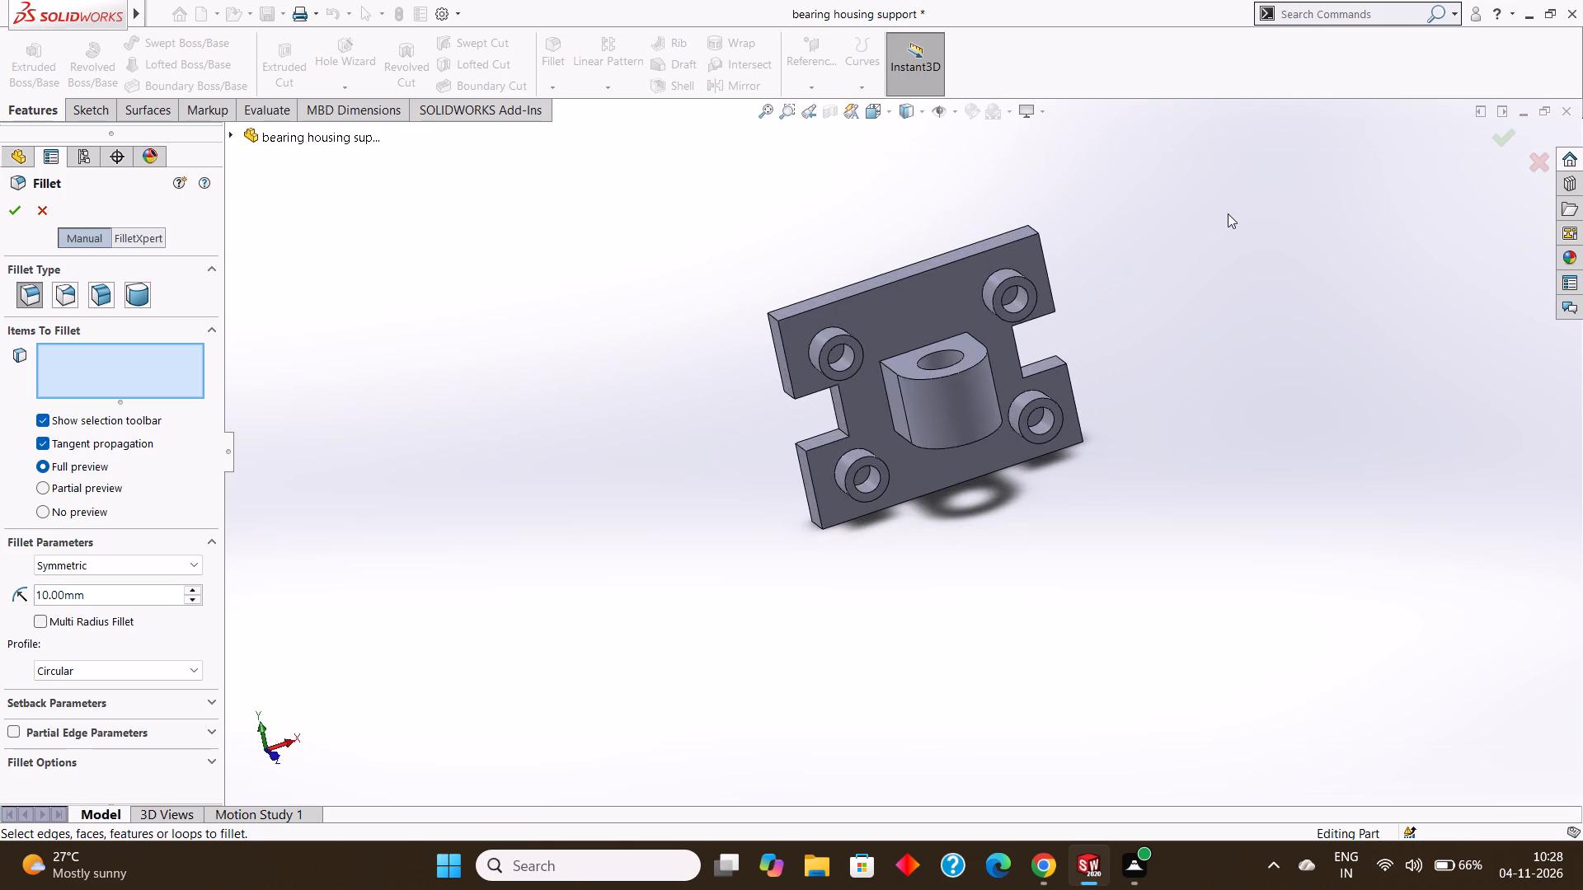
pyautogui.moveTo(1228, 213); pyautogui.dragTo(1271, 200, button='middle')
pyautogui.scroll(-7, 791, 335)
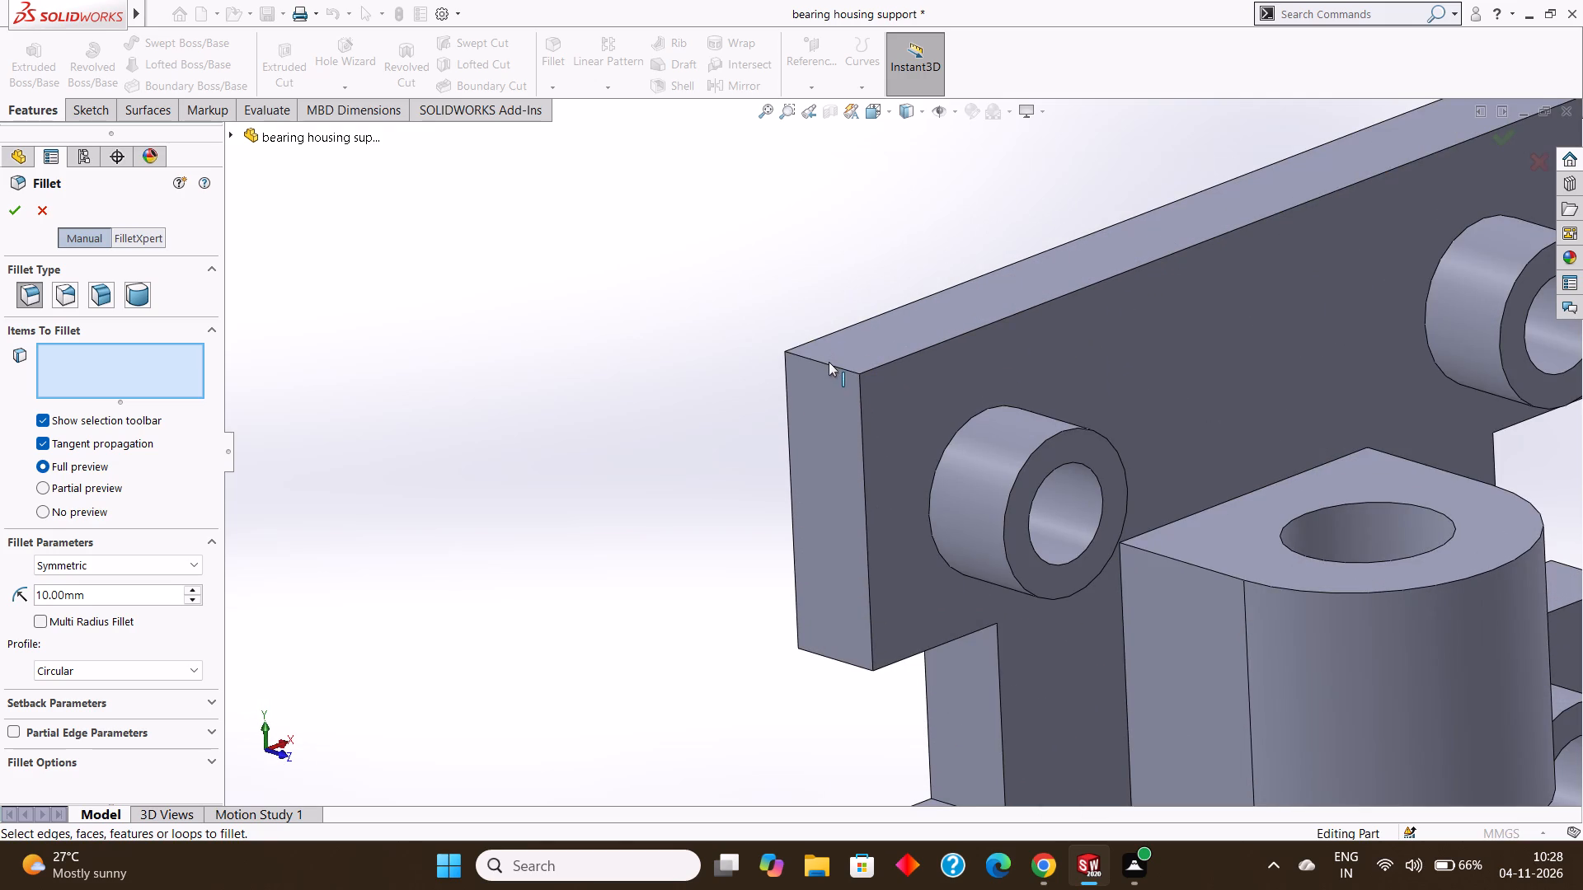
pyautogui.click(829, 363)
pyautogui.scroll(7, 828, 361)
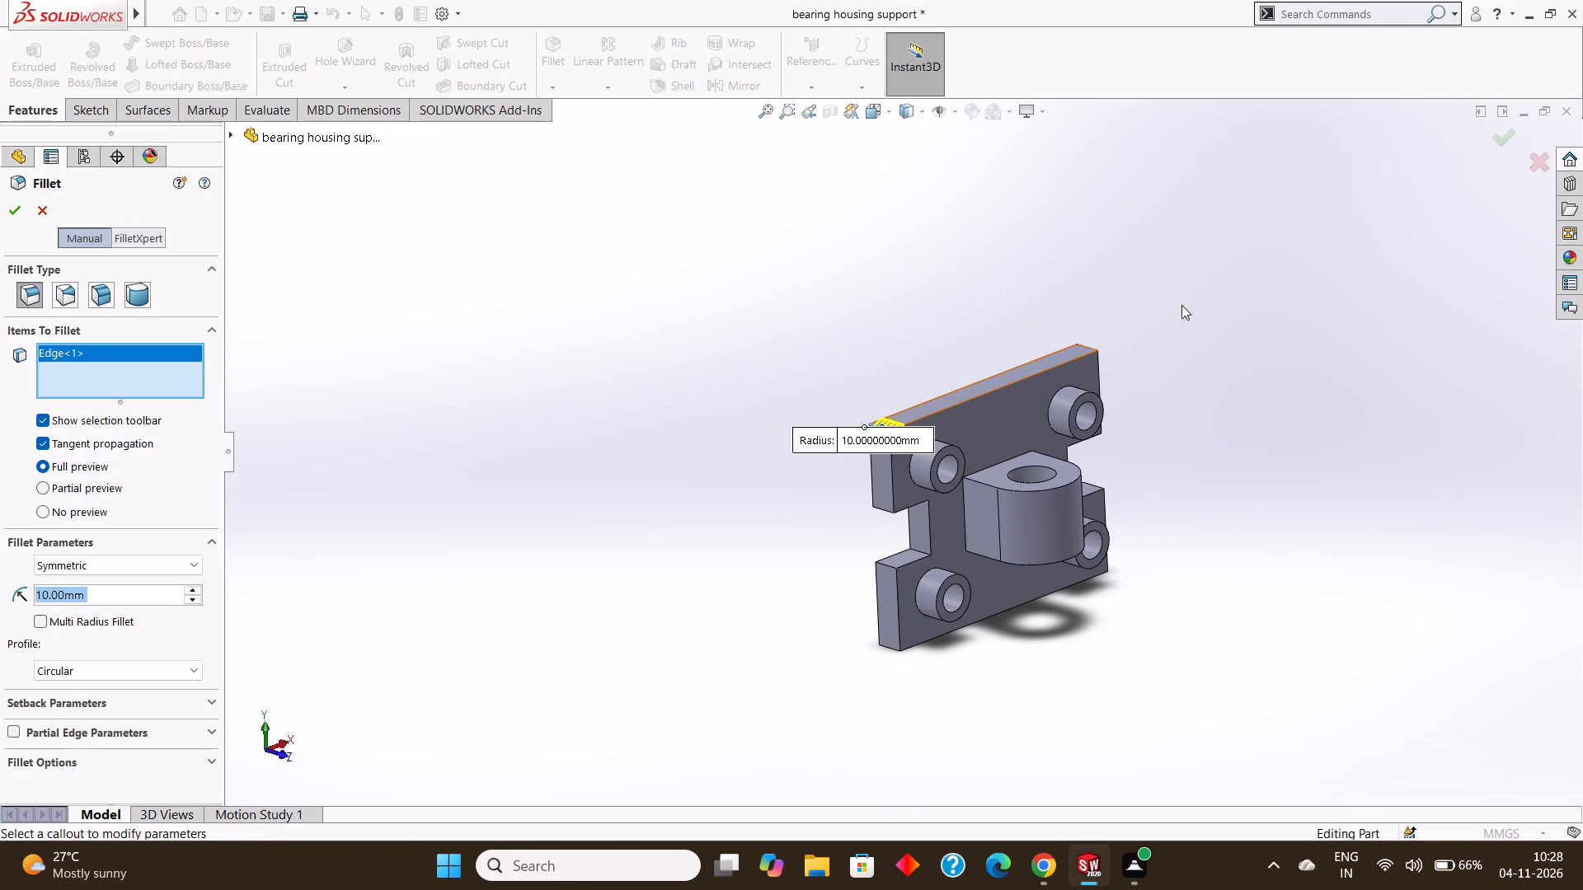
pyautogui.middleClick(1182, 303)
pyautogui.click(87, 587)
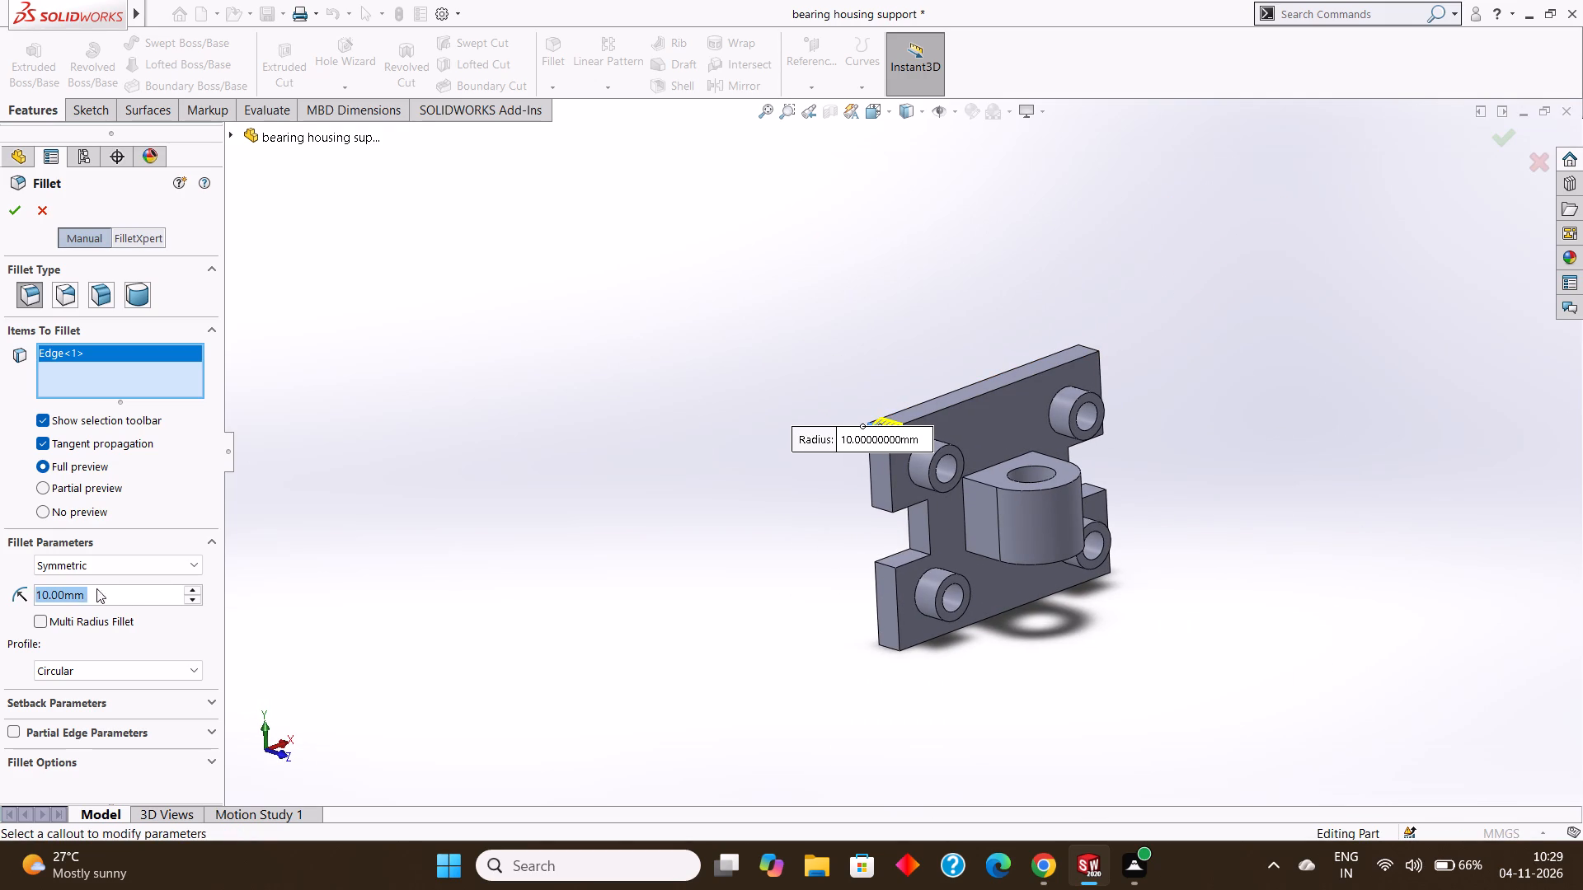
pyautogui.moveTo(141, 595); pyautogui.dragTo(82, 596)
pyautogui.press('BackSpace')
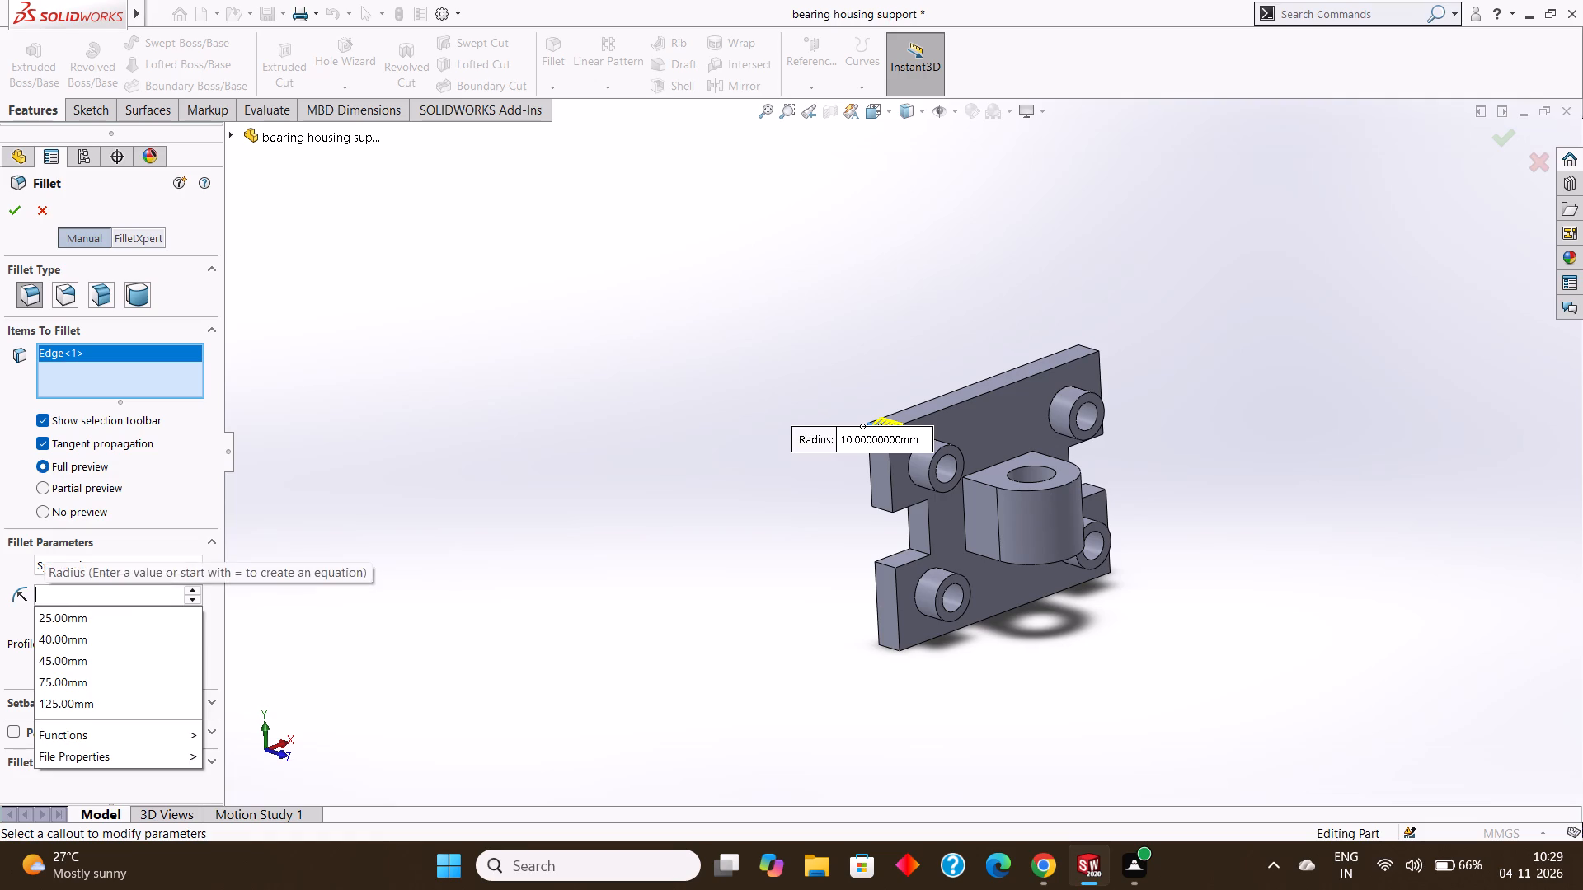
pyautogui.write('25')
pyautogui.press('Return')
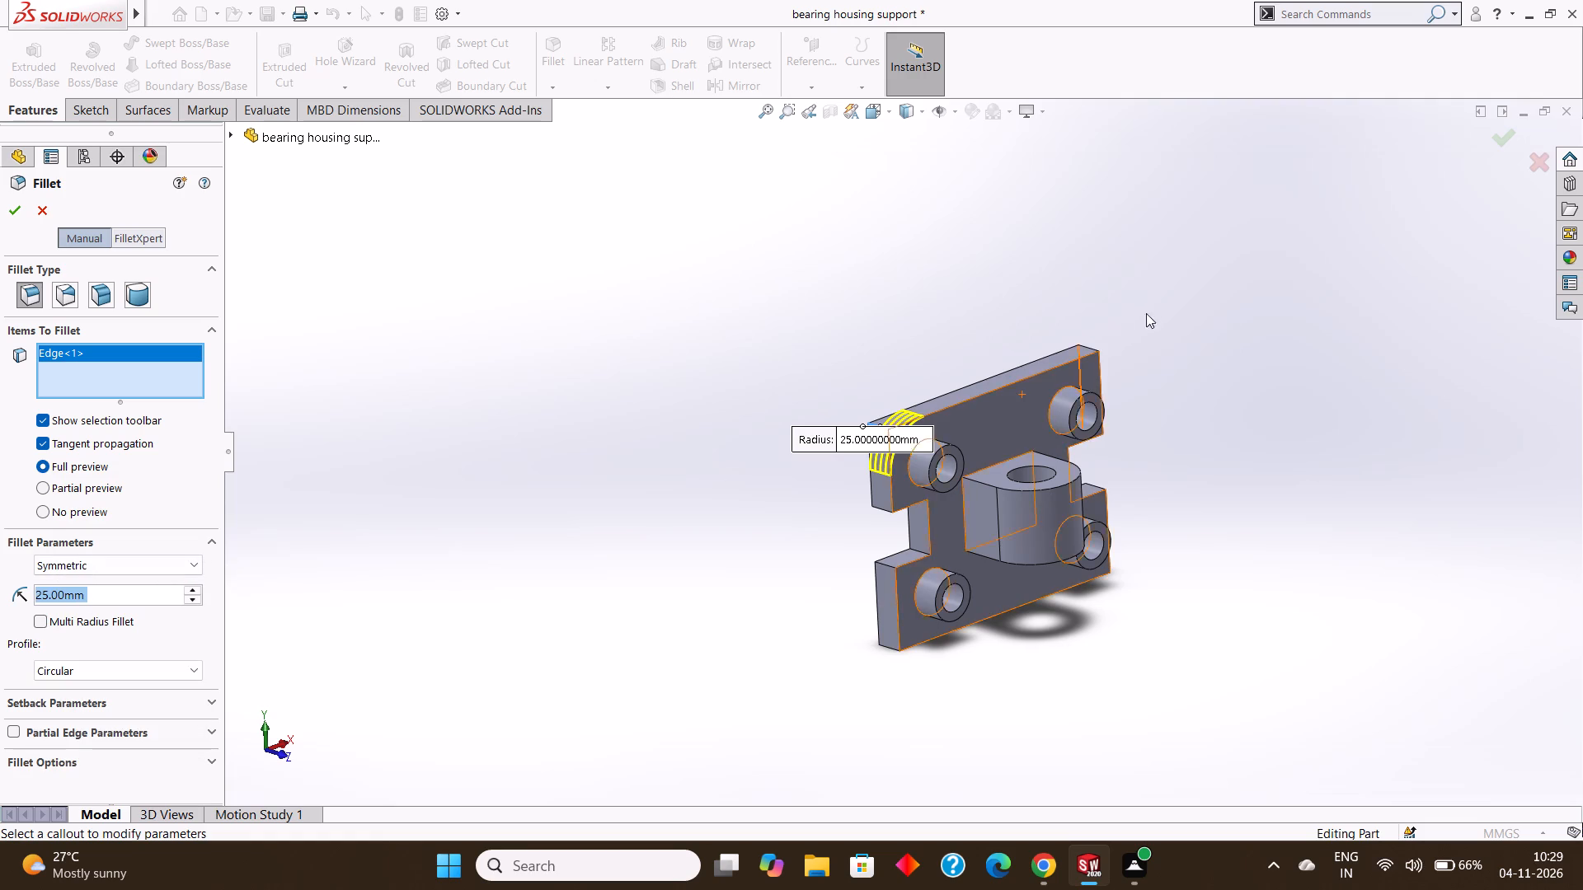
# Add the base plate's other three outer corner edges to the 25 mm fillet and create it.
pyautogui.moveTo(1171, 296); pyautogui.dragTo(1045, 470, button='middle')
pyautogui.moveTo(1147, 326); pyautogui.dragTo(1157, 343, button='middle')
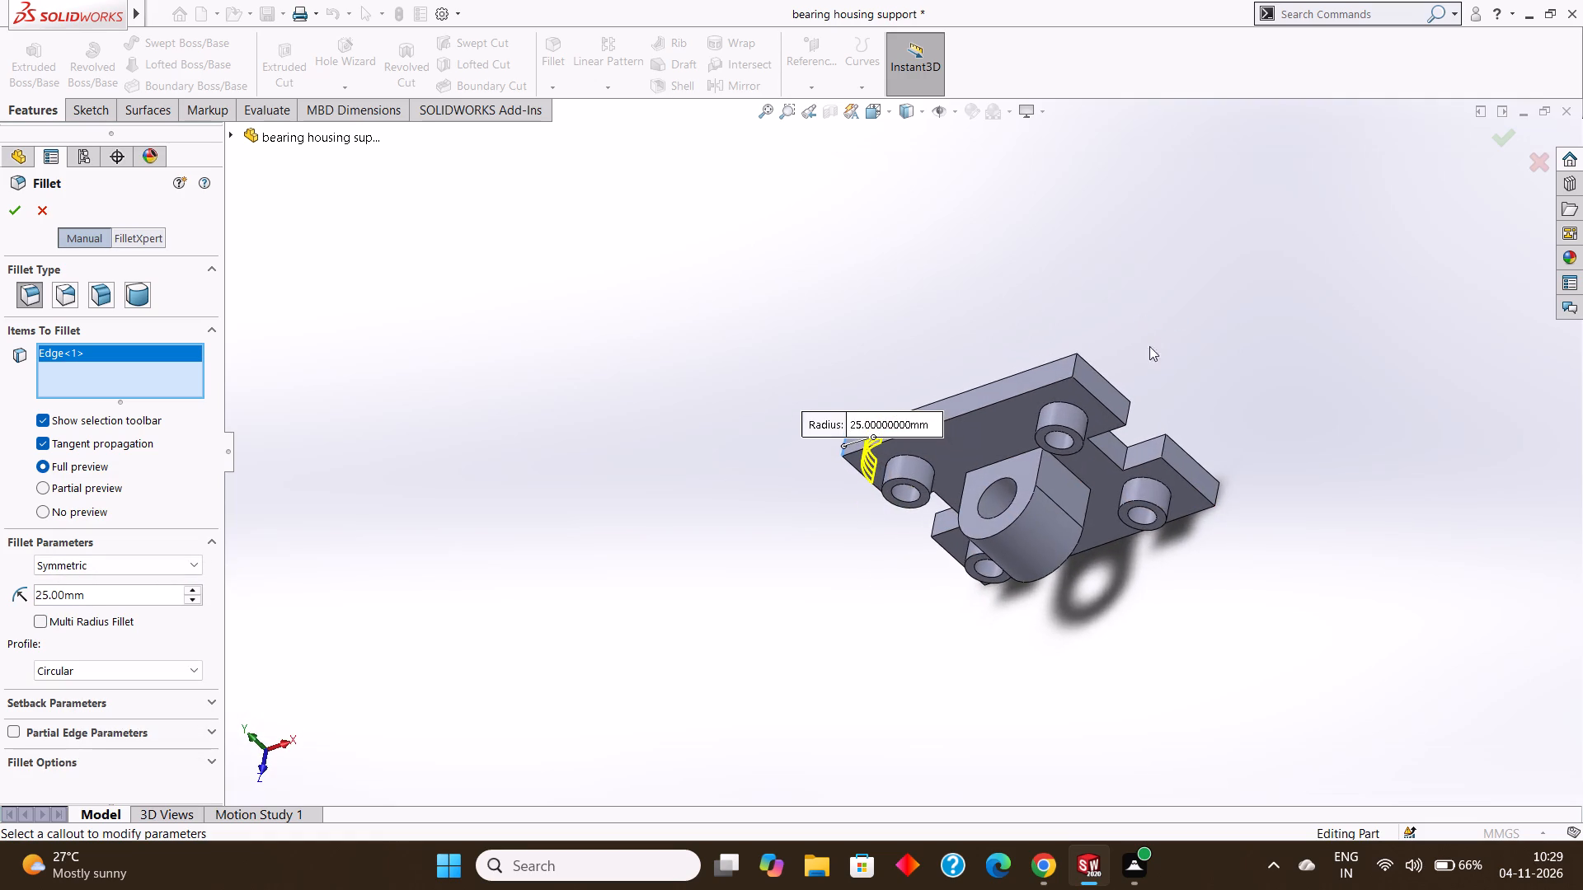
pyautogui.scroll(-2, 1144, 344)
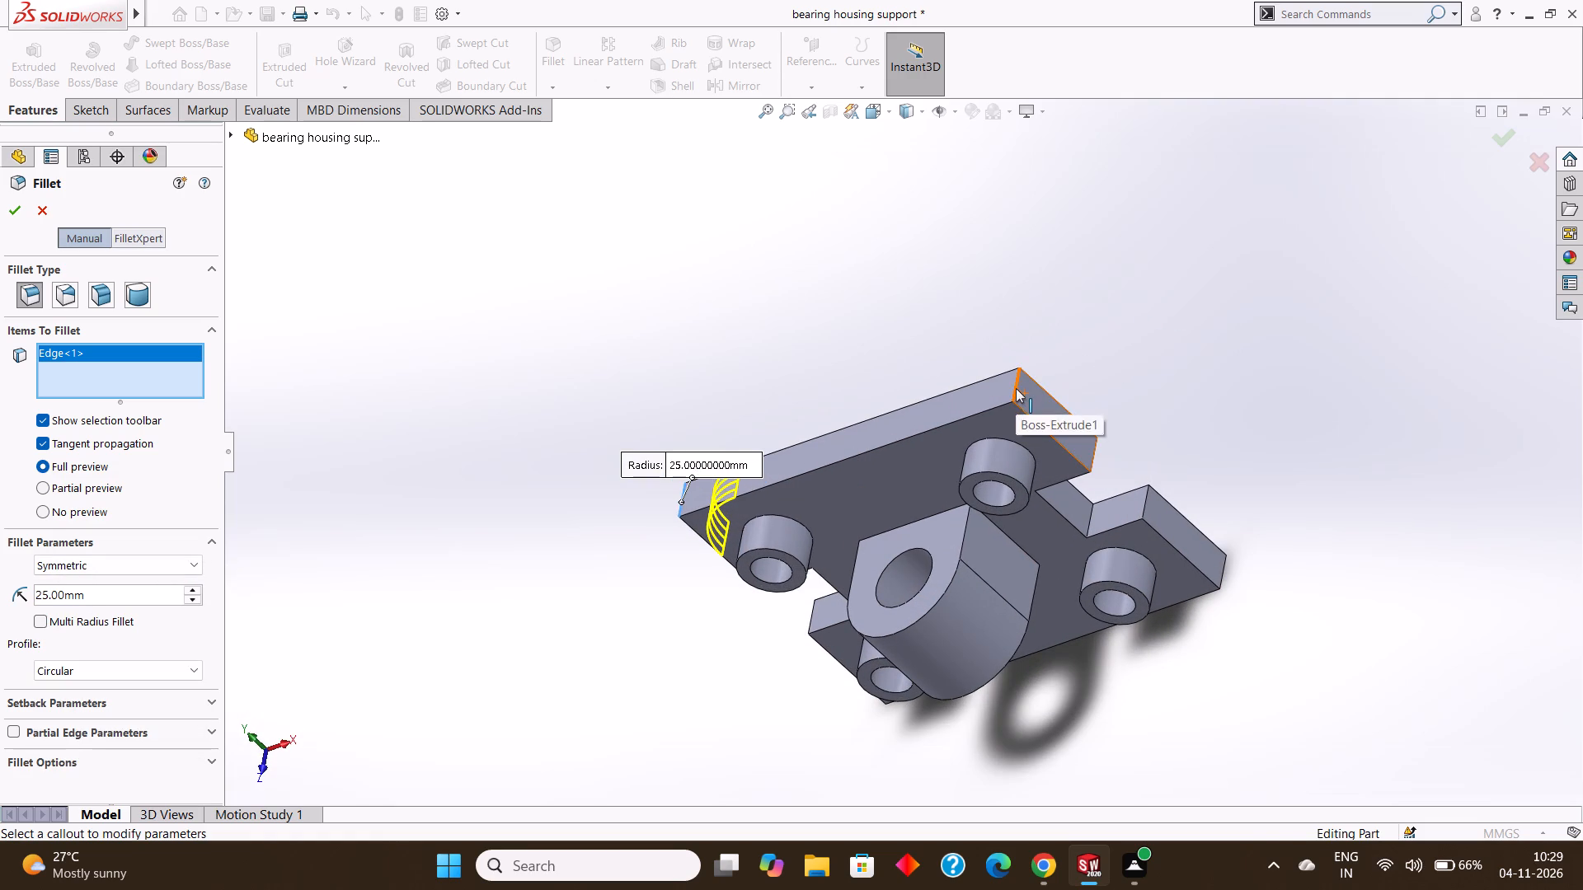
pyautogui.click(1016, 388)
pyautogui.moveTo(1270, 275); pyautogui.dragTo(1306, 213, button='middle')
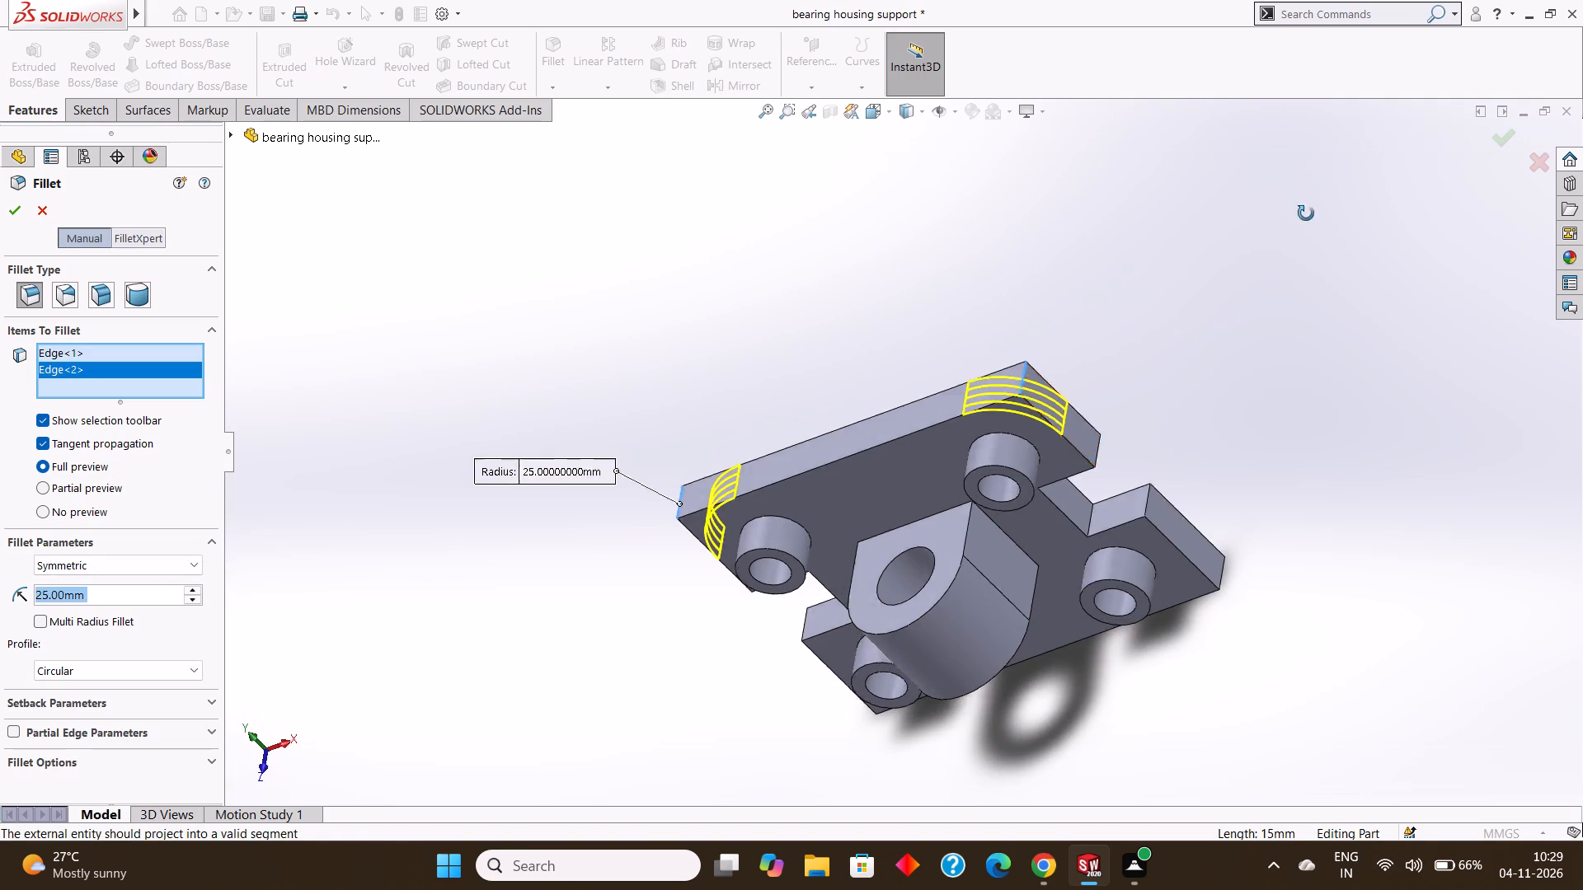
pyautogui.moveTo(1306, 213); pyautogui.dragTo(1345, 173, button='middle')
pyautogui.moveTo(1305, 327); pyautogui.dragTo(1322, 278, button='middle')
pyautogui.scroll(3, 1307, 332)
pyautogui.moveTo(1205, 535); pyautogui.dragTo(1157, 448, button='middle')
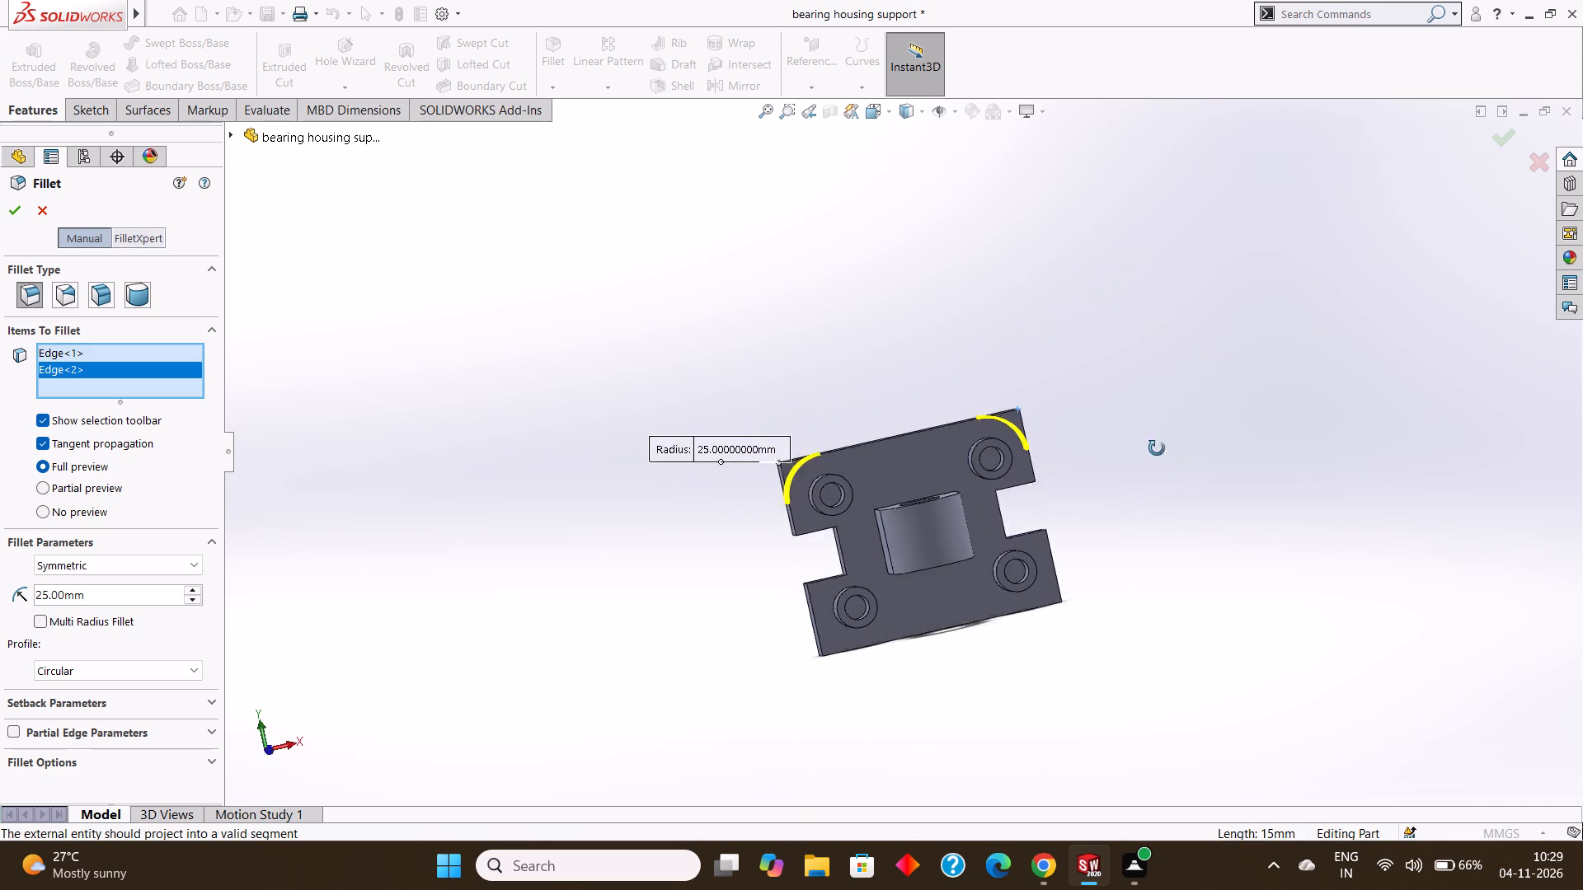
pyautogui.moveTo(1157, 448); pyautogui.dragTo(1137, 409, button='middle')
pyautogui.scroll(1, 1156, 532)
pyautogui.moveTo(1149, 537); pyautogui.dragTo(1132, 498, button='middle')
pyautogui.scroll(-2, 1049, 652)
pyautogui.scroll(-2, 1035, 559)
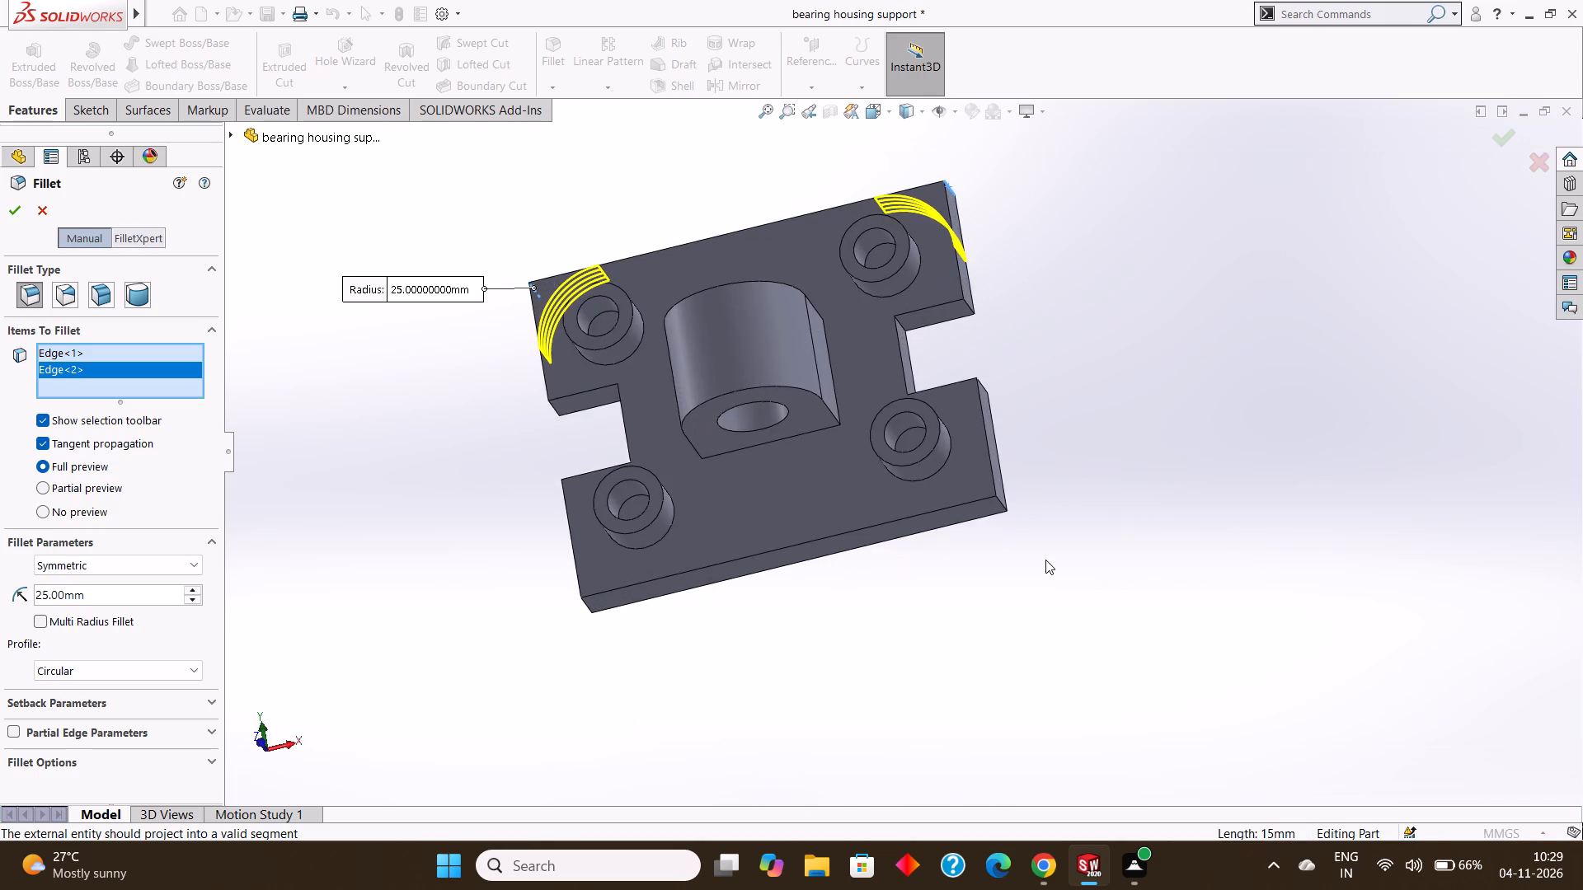
pyautogui.moveTo(1044, 551); pyautogui.dragTo(1026, 534, button='middle')
pyautogui.click(991, 501)
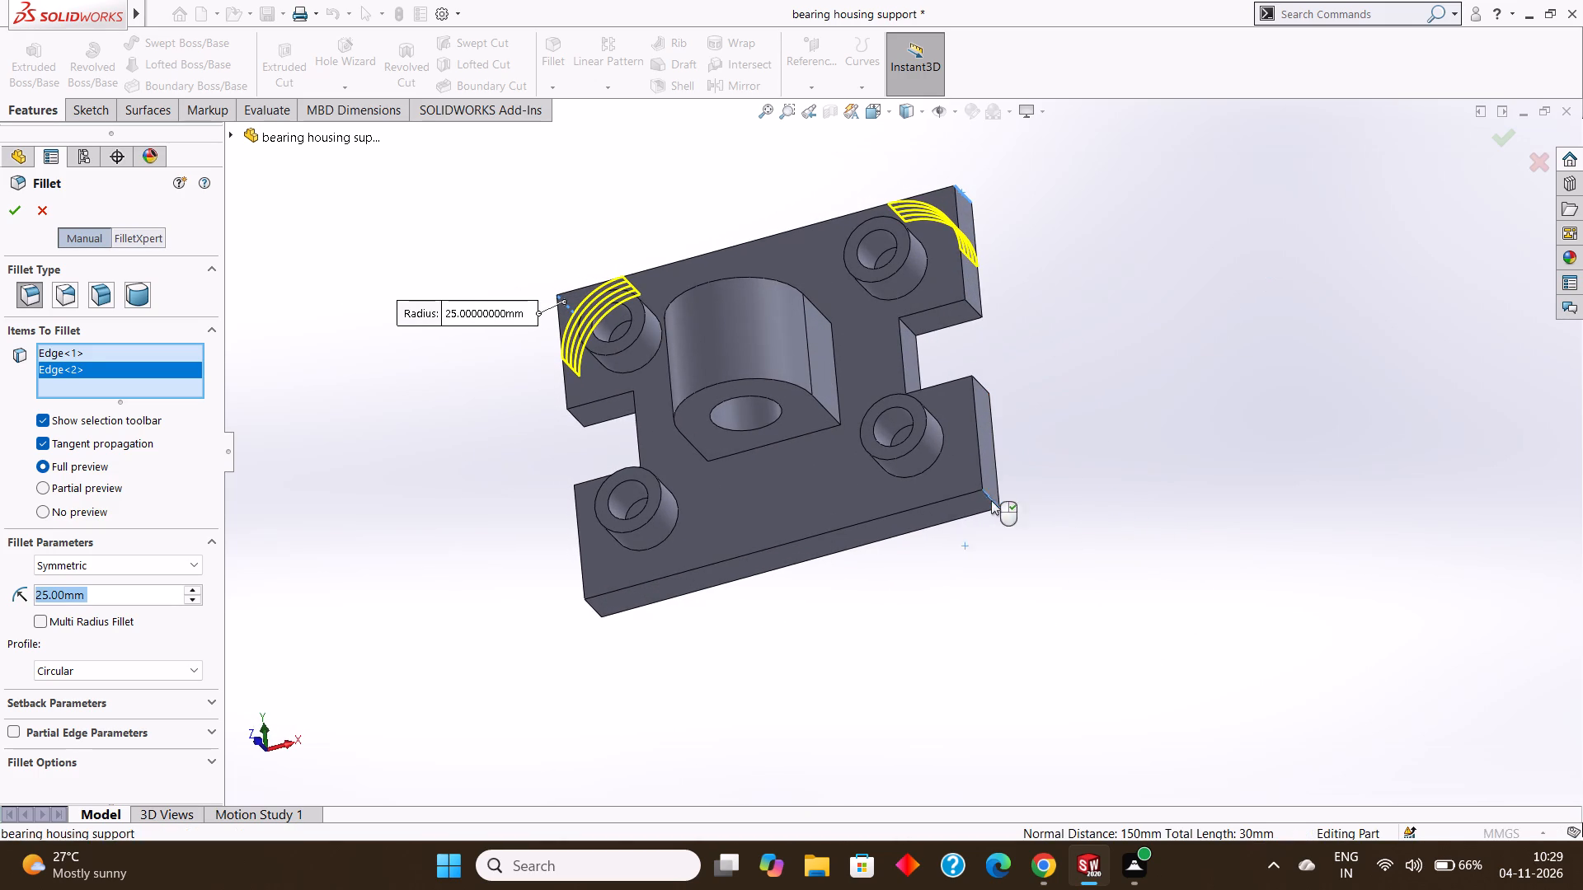
pyautogui.moveTo(1179, 332); pyautogui.dragTo(1214, 405, button='middle')
pyautogui.scroll(2, 1207, 403)
pyautogui.moveTo(928, 609); pyautogui.dragTo(971, 505, button='middle')
pyautogui.moveTo(791, 631); pyautogui.dragTo(799, 598, button='middle')
pyautogui.scroll(-2, 672, 556)
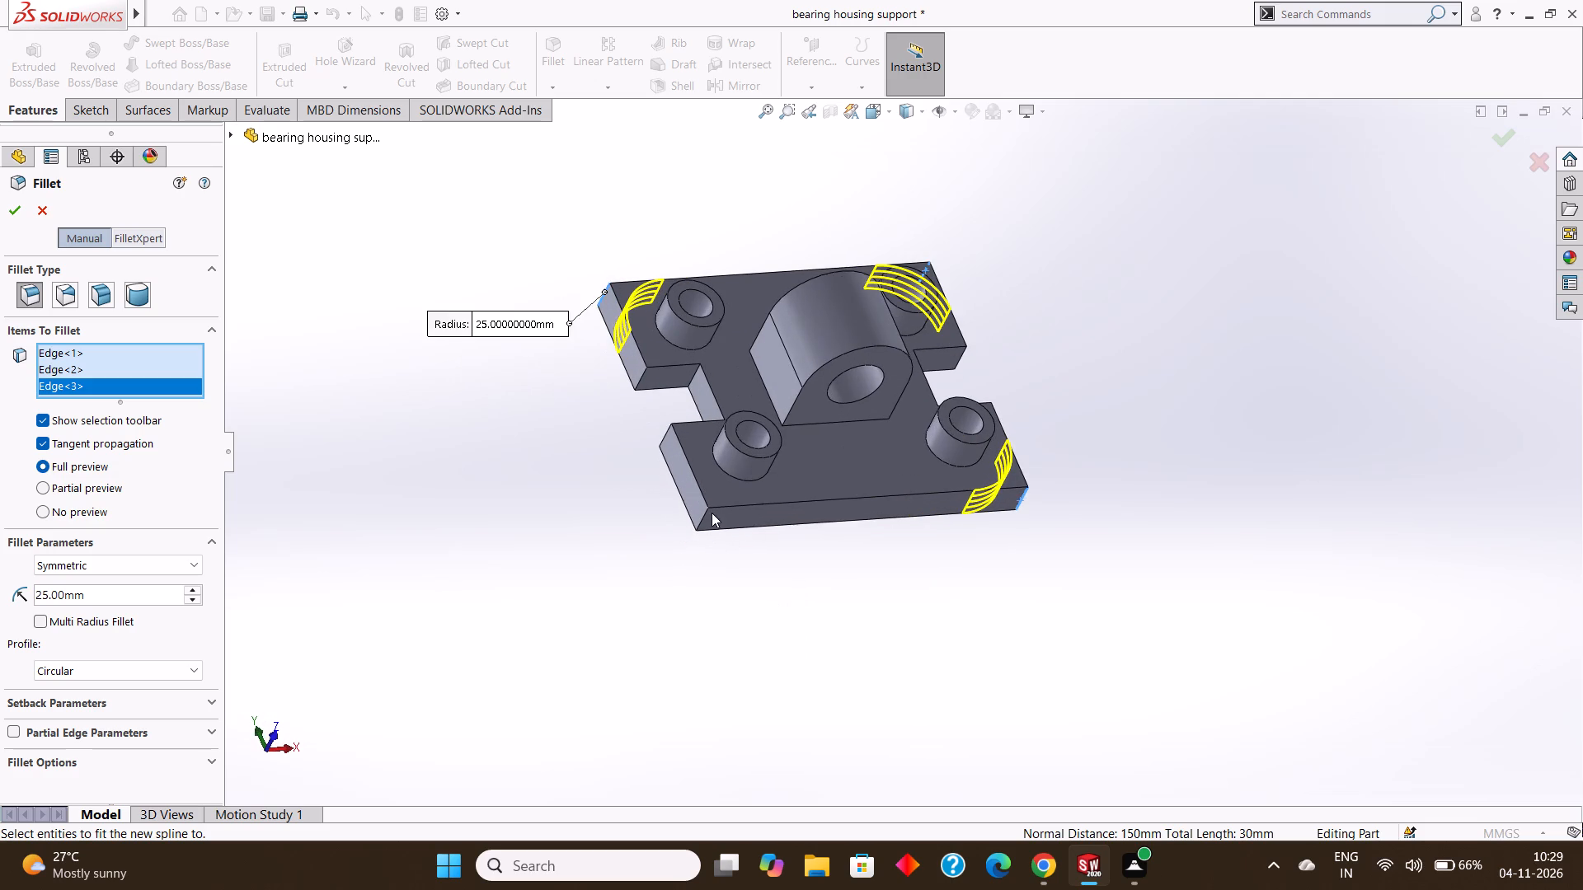
pyautogui.click(719, 506)
pyautogui.moveTo(1118, 544); pyautogui.dragTo(1029, 656, button='middle')
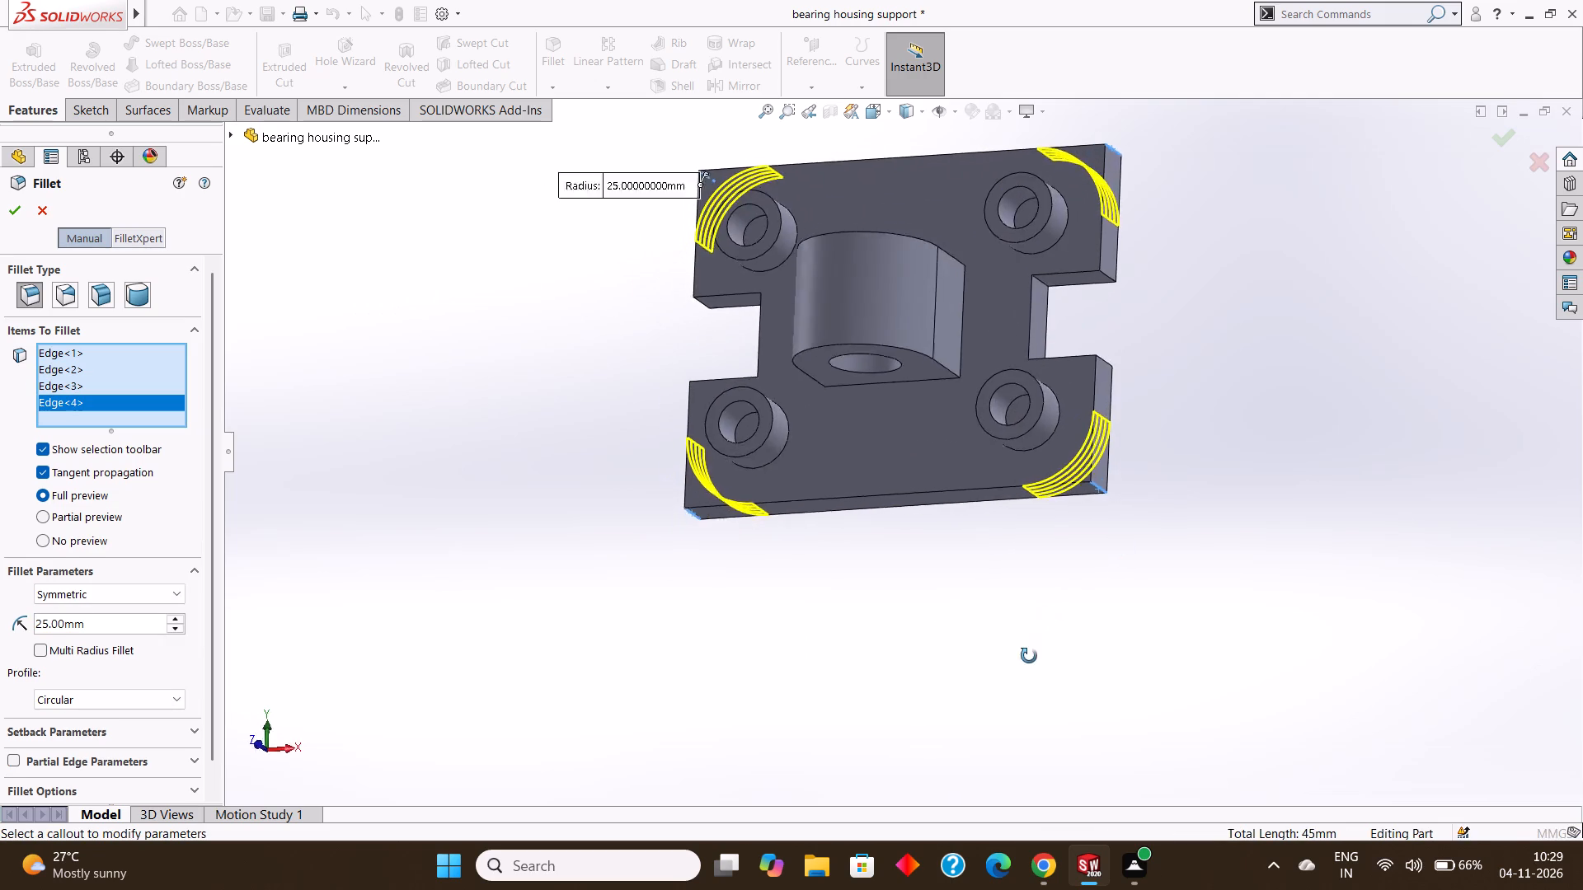
pyautogui.moveTo(1029, 656); pyautogui.dragTo(1040, 655, button='middle')
pyautogui.moveTo(1210, 443); pyautogui.dragTo(1207, 495, button='middle')
pyautogui.scroll(4, 1203, 459)
pyautogui.moveTo(1198, 335); pyautogui.dragTo(1247, 391, button='middle')
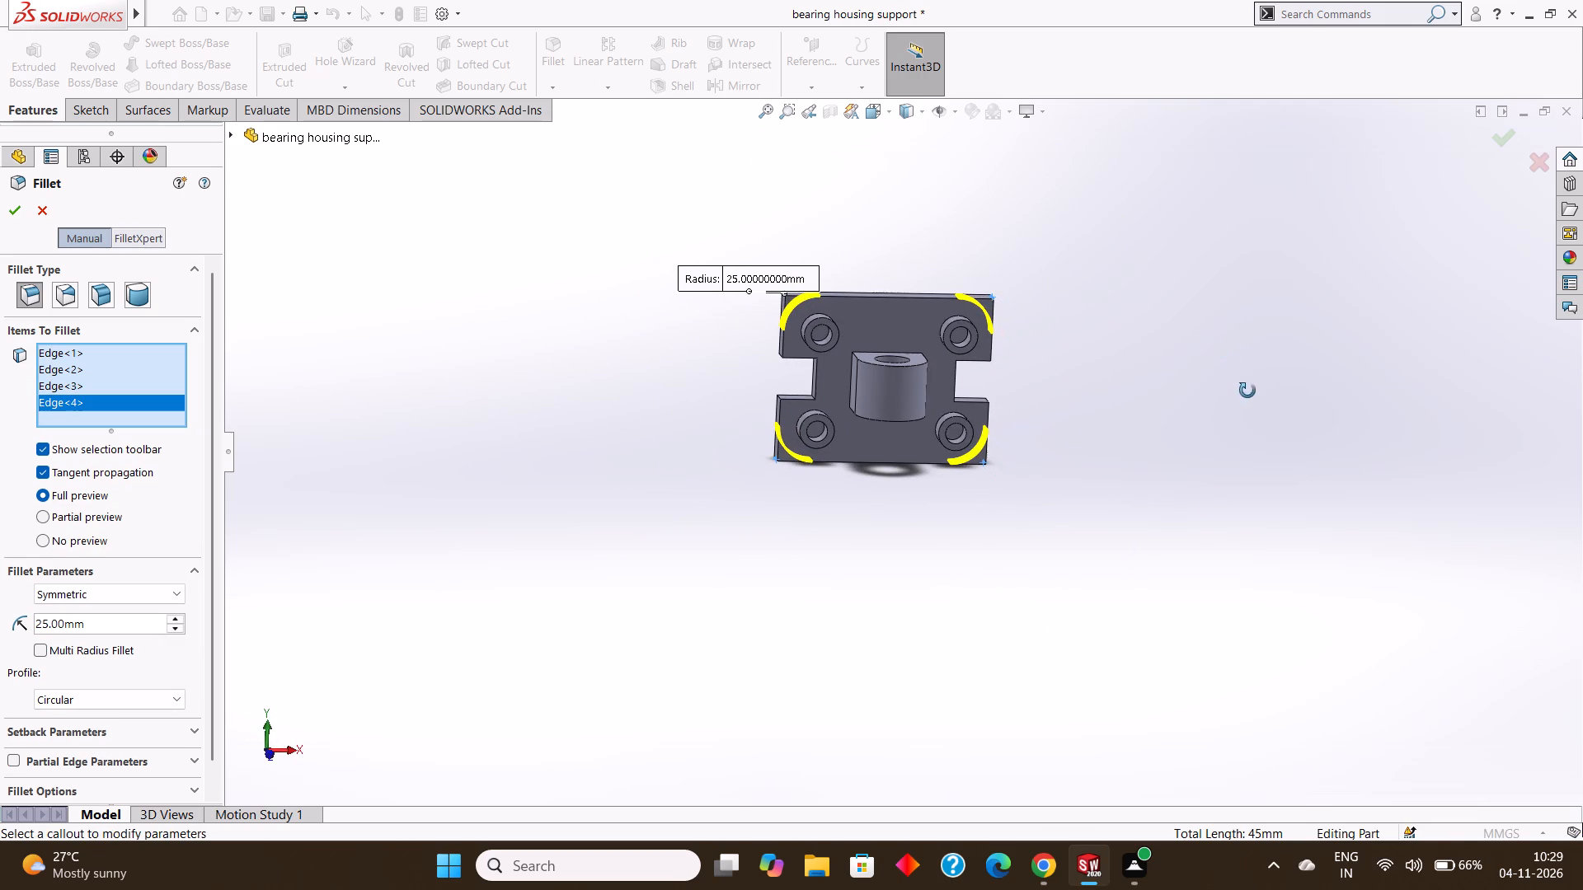
pyautogui.moveTo(1247, 391); pyautogui.dragTo(1247, 391, button='middle')
pyautogui.click(15, 214)
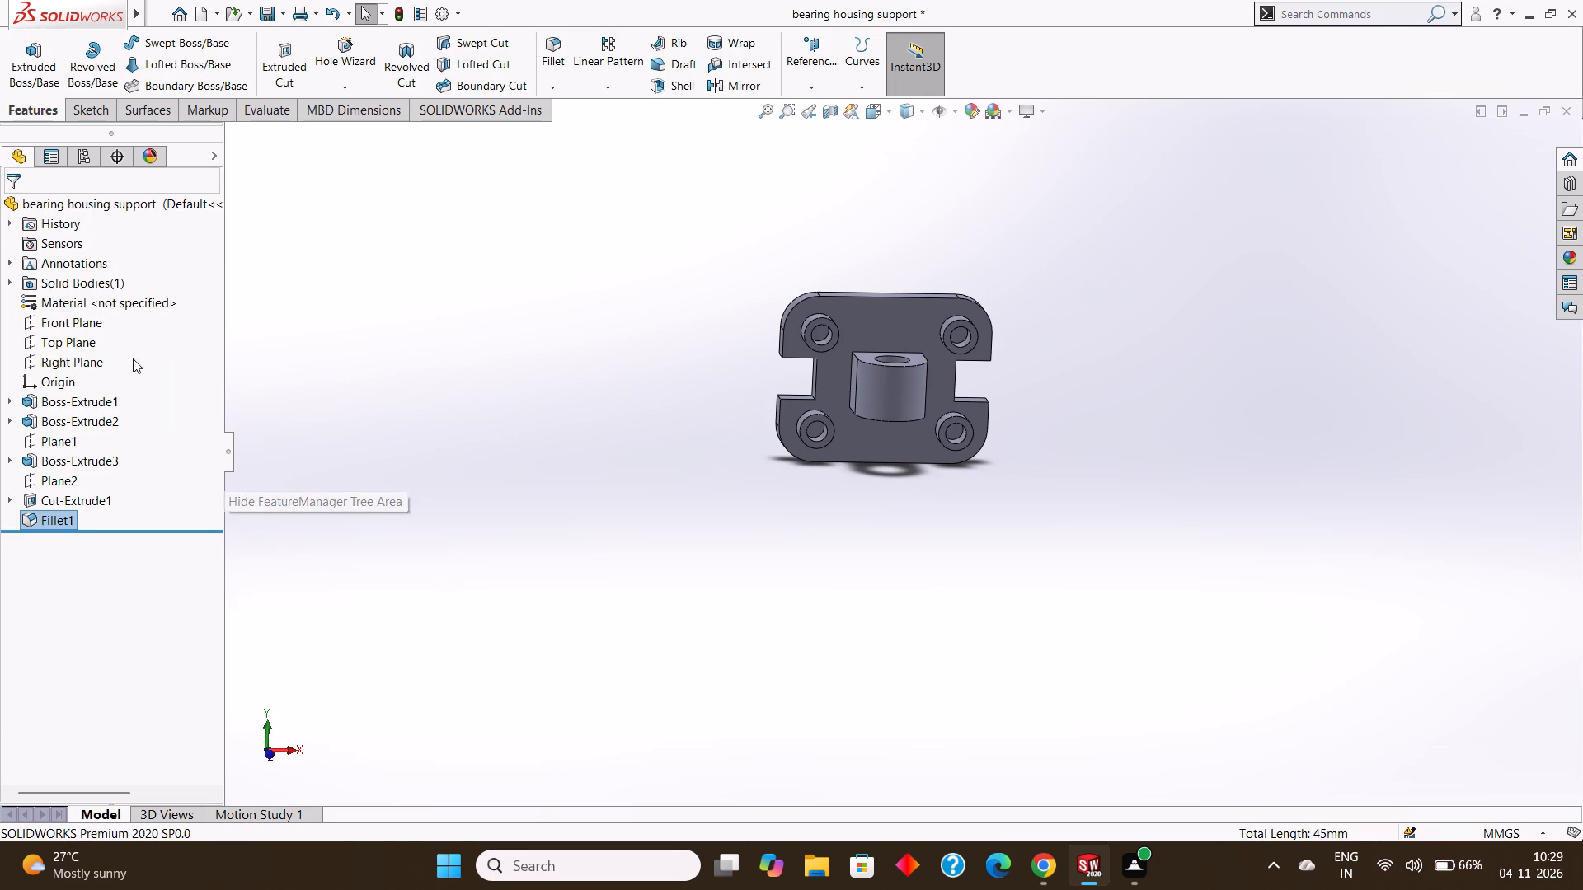
# Examine the base plate's rounded corners, side notches, bosses and central bearing housing from several angles.
pyautogui.moveTo(949, 532); pyautogui.dragTo(956, 329, button='middle')
pyautogui.scroll(1, 1066, 330)
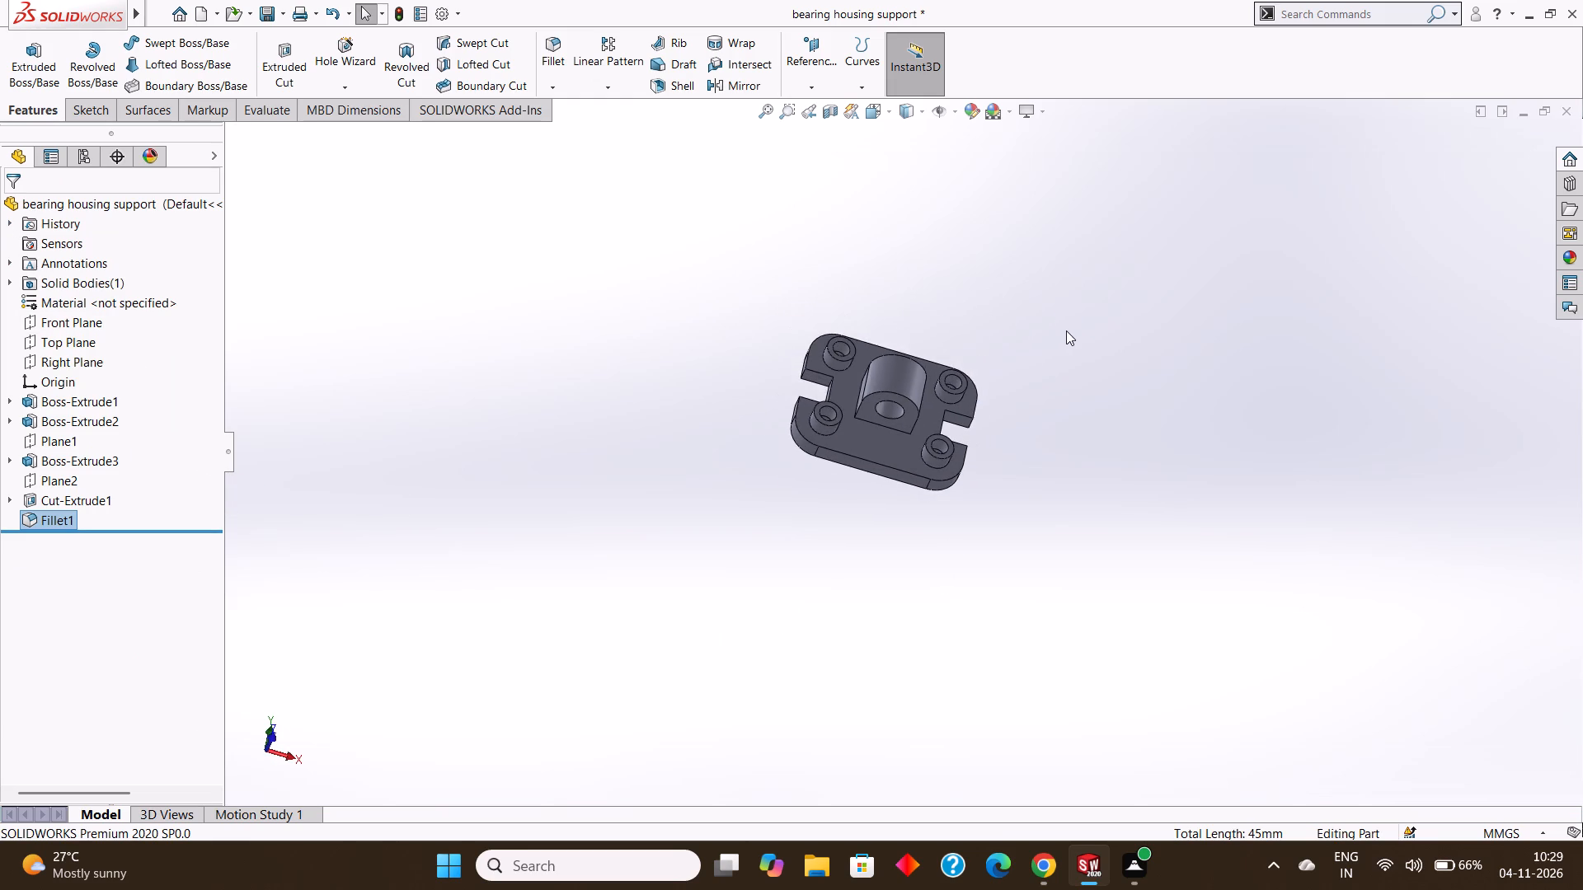
pyautogui.moveTo(1066, 330); pyautogui.dragTo(1053, 313, button='middle')
pyautogui.moveTo(1090, 404); pyautogui.dragTo(1087, 392, button='middle')
pyautogui.moveTo(1092, 393); pyautogui.dragTo(1129, 408, button='middle')
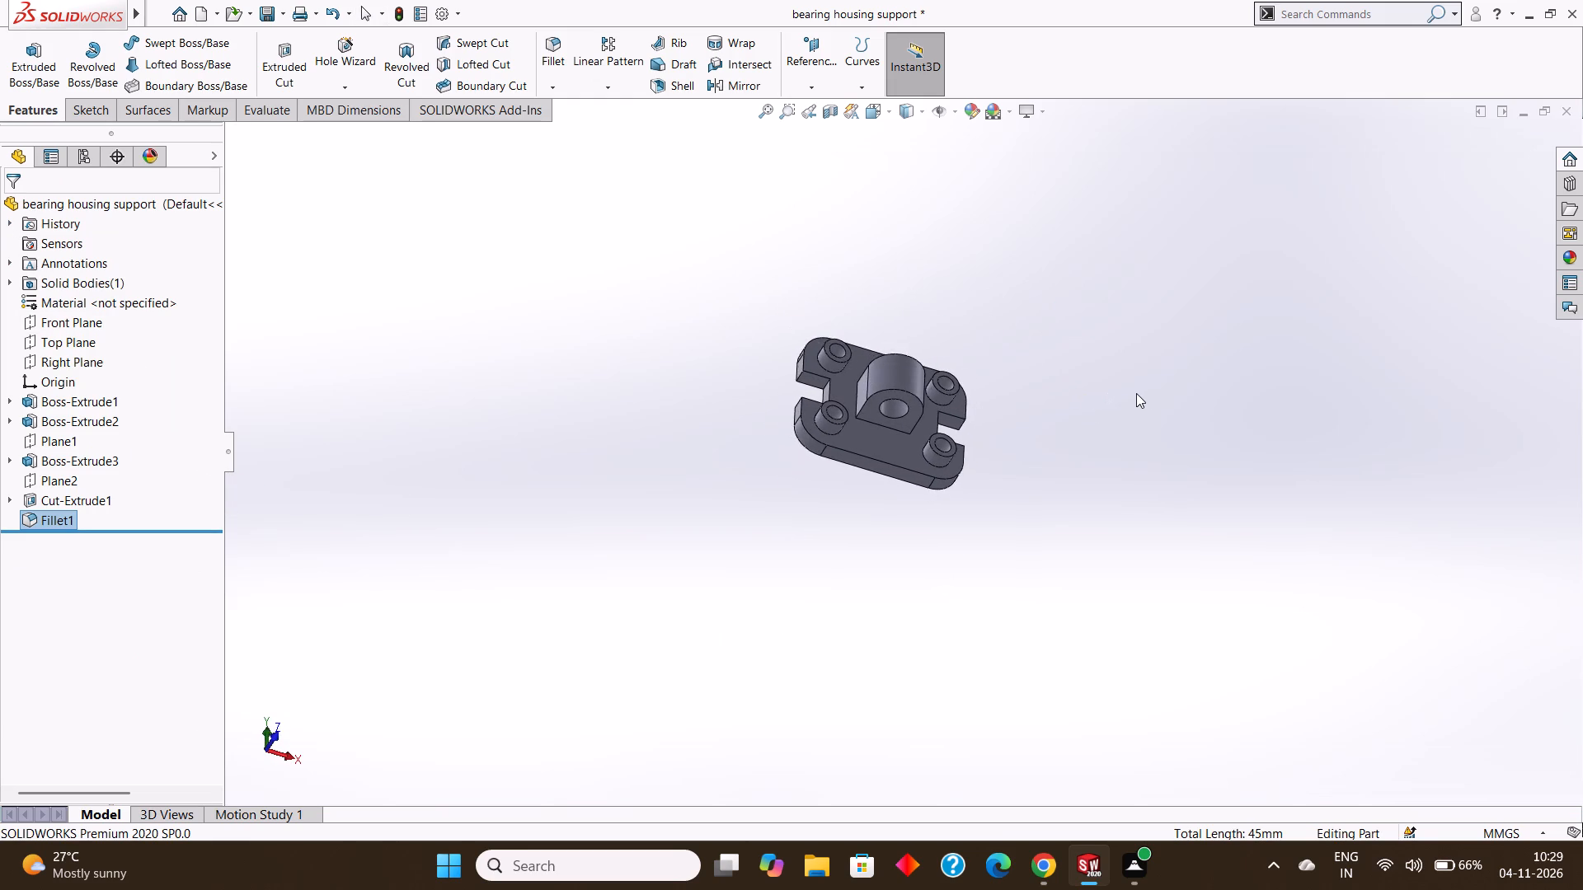
pyautogui.scroll(1, 1140, 391)
pyautogui.moveTo(1140, 391); pyautogui.dragTo(1132, 380, button='middle')
pyautogui.moveTo(1123, 396); pyautogui.dragTo(1123, 379, button='middle')
pyautogui.moveTo(1094, 428); pyautogui.dragTo(1094, 417, button='middle')
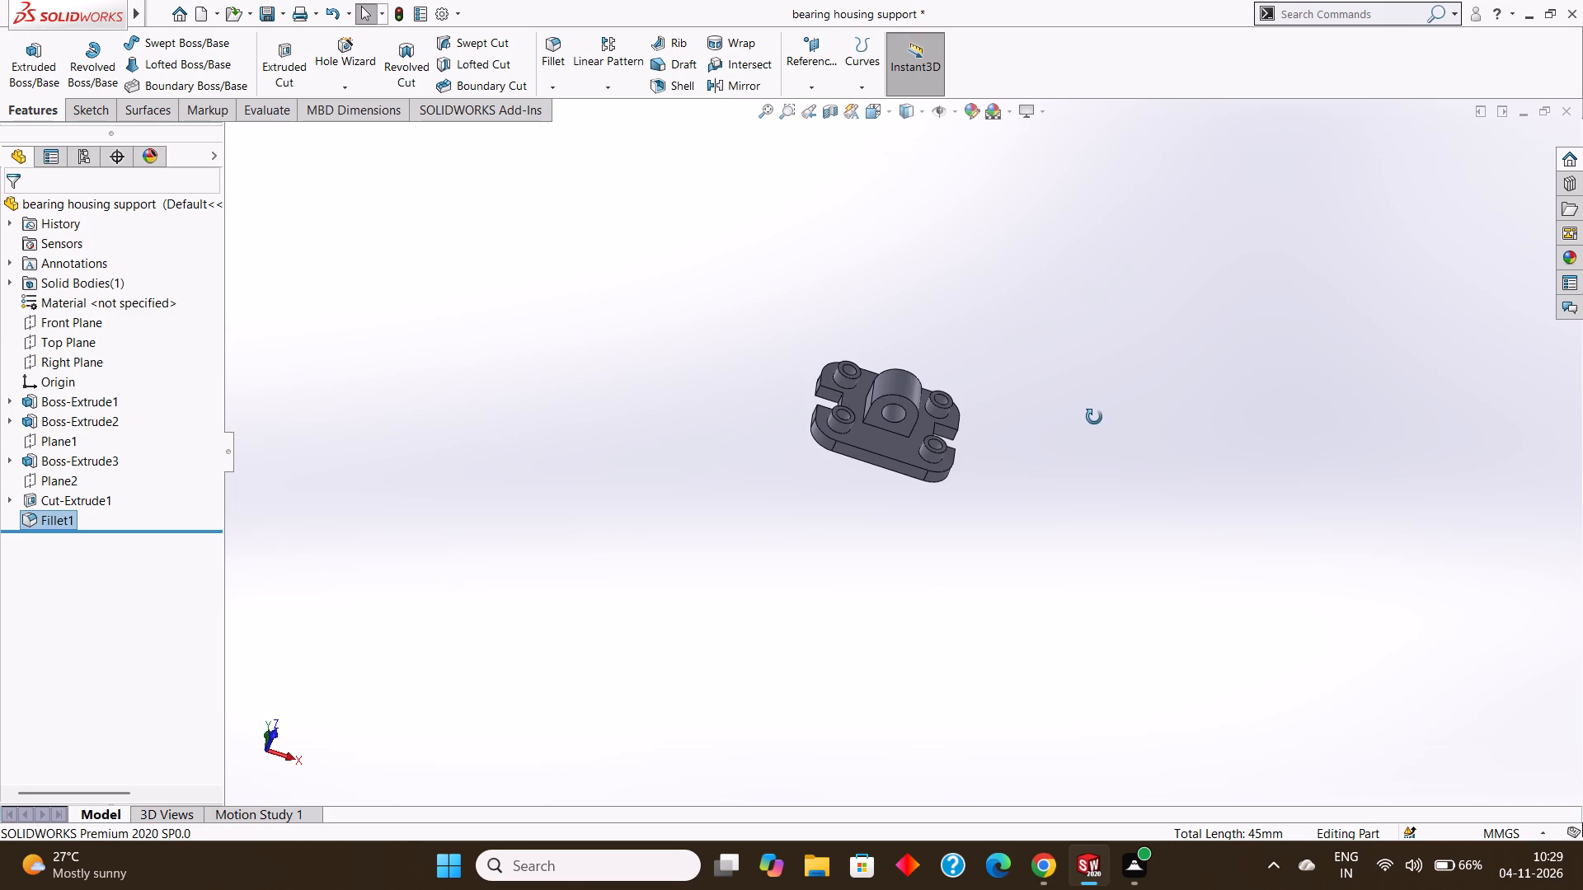
pyautogui.moveTo(1094, 417); pyautogui.dragTo(1100, 406, button='middle')
pyautogui.moveTo(1092, 411); pyautogui.dragTo(1118, 457, button='middle')
pyautogui.moveTo(1048, 366); pyautogui.dragTo(1058, 393, button='middle')
pyautogui.moveTo(1059, 388); pyautogui.dragTo(1064, 402, button='middle')
pyautogui.moveTo(1072, 384); pyautogui.dragTo(1078, 393, button='middle')
pyautogui.scroll(1, 1078, 394)
pyautogui.moveTo(1077, 388); pyautogui.dragTo(1088, 405, button='middle')
pyautogui.moveTo(1078, 396); pyautogui.dragTo(1087, 407, button='middle')
pyautogui.moveTo(1088, 397); pyautogui.dragTo(1094, 411, button='middle')
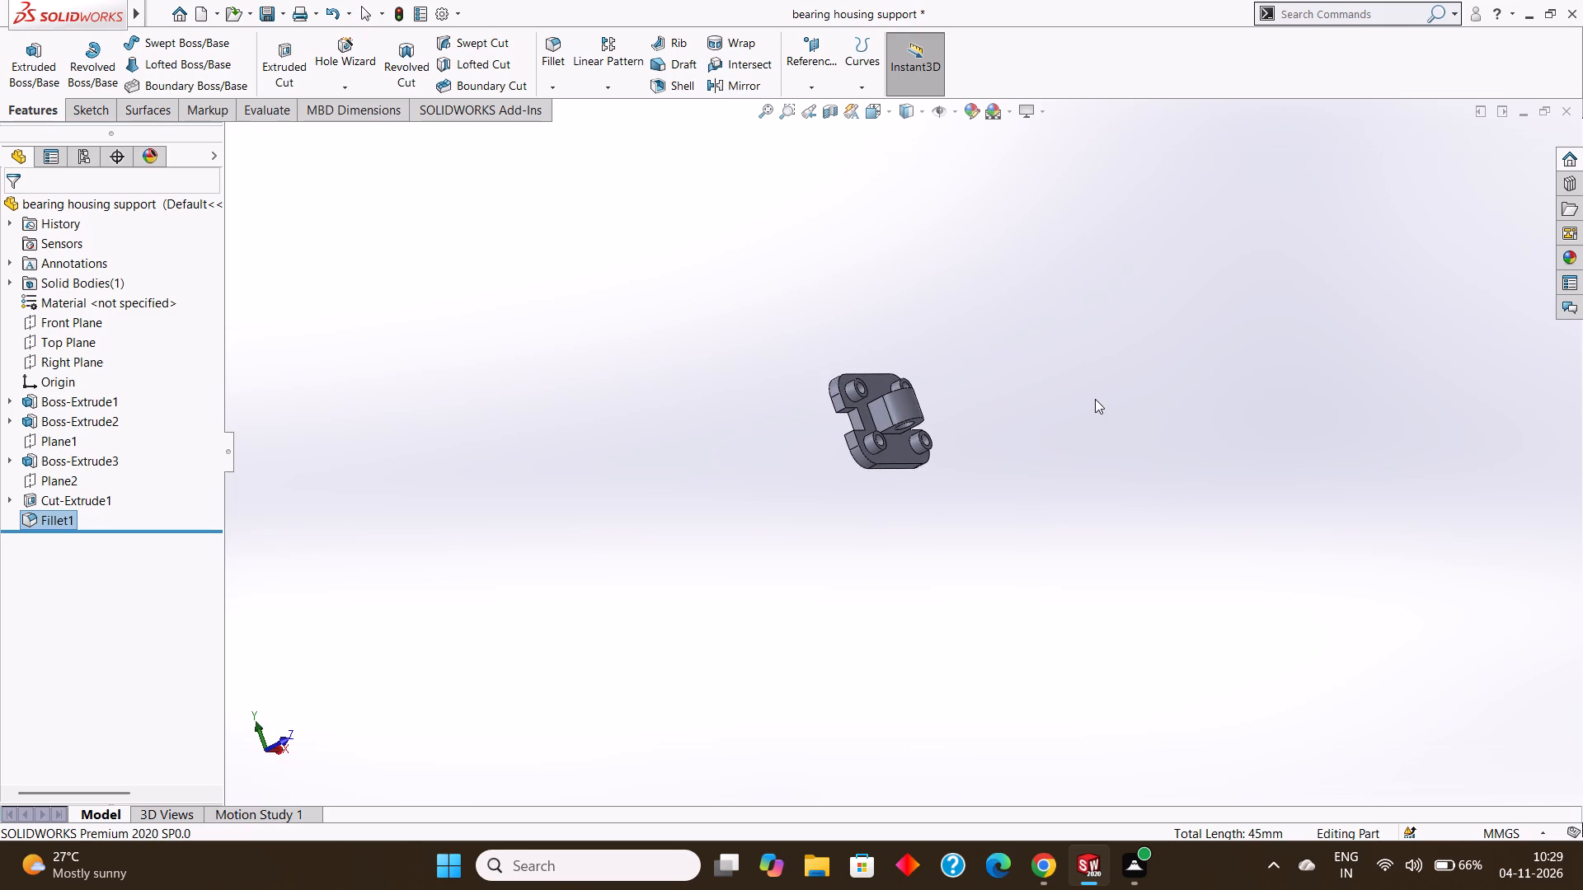
pyautogui.middleClick(1098, 399)
pyautogui.moveTo(1107, 401); pyautogui.dragTo(1111, 410, button='middle')
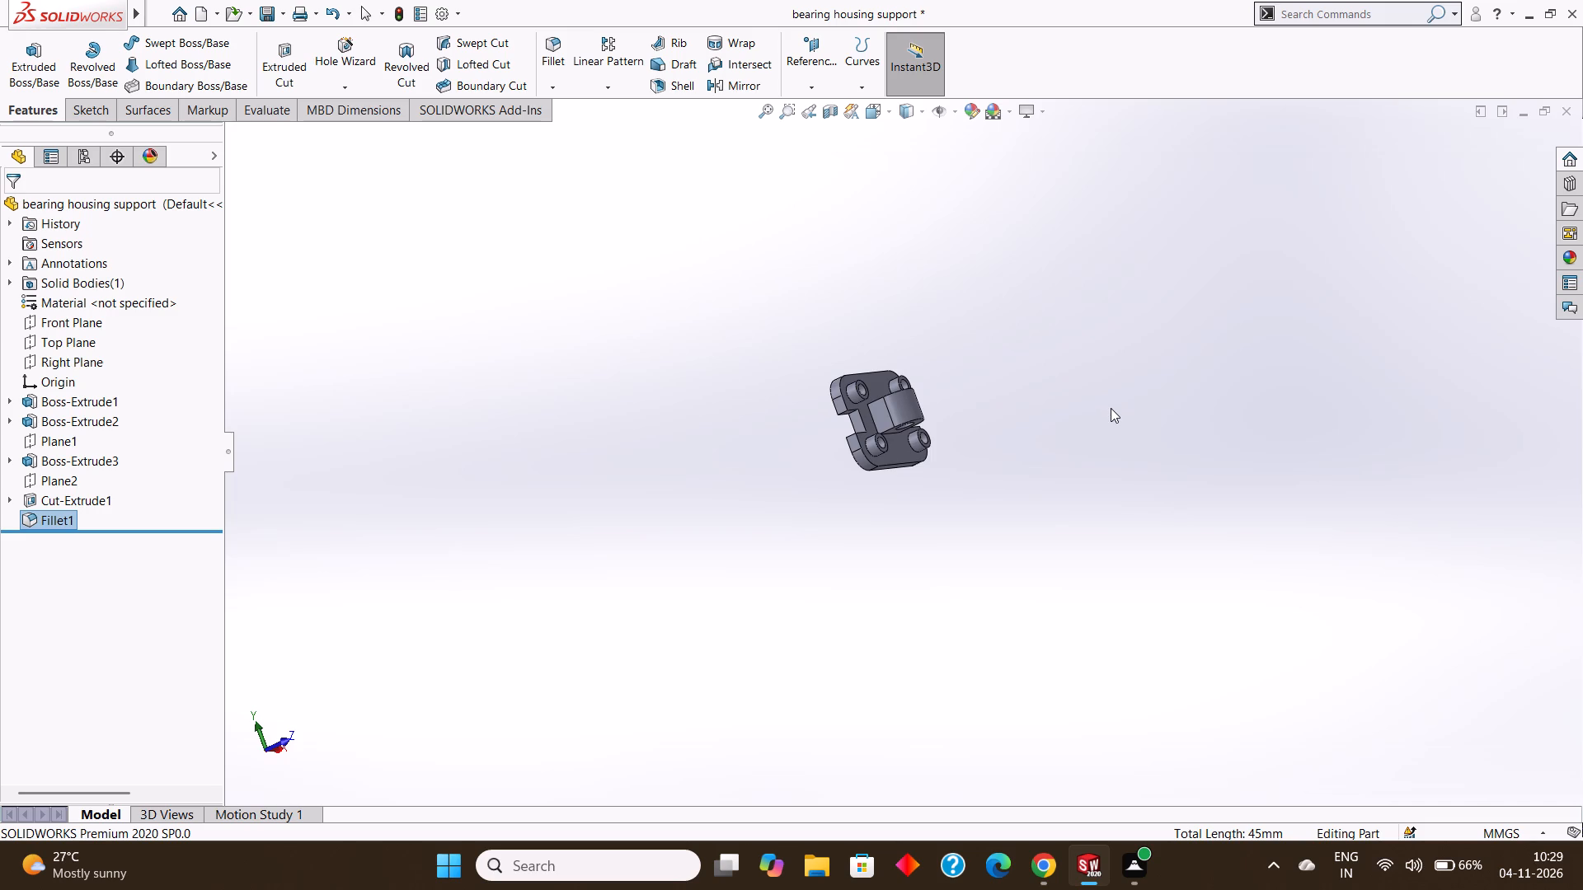
pyautogui.middleClick(1111, 408)
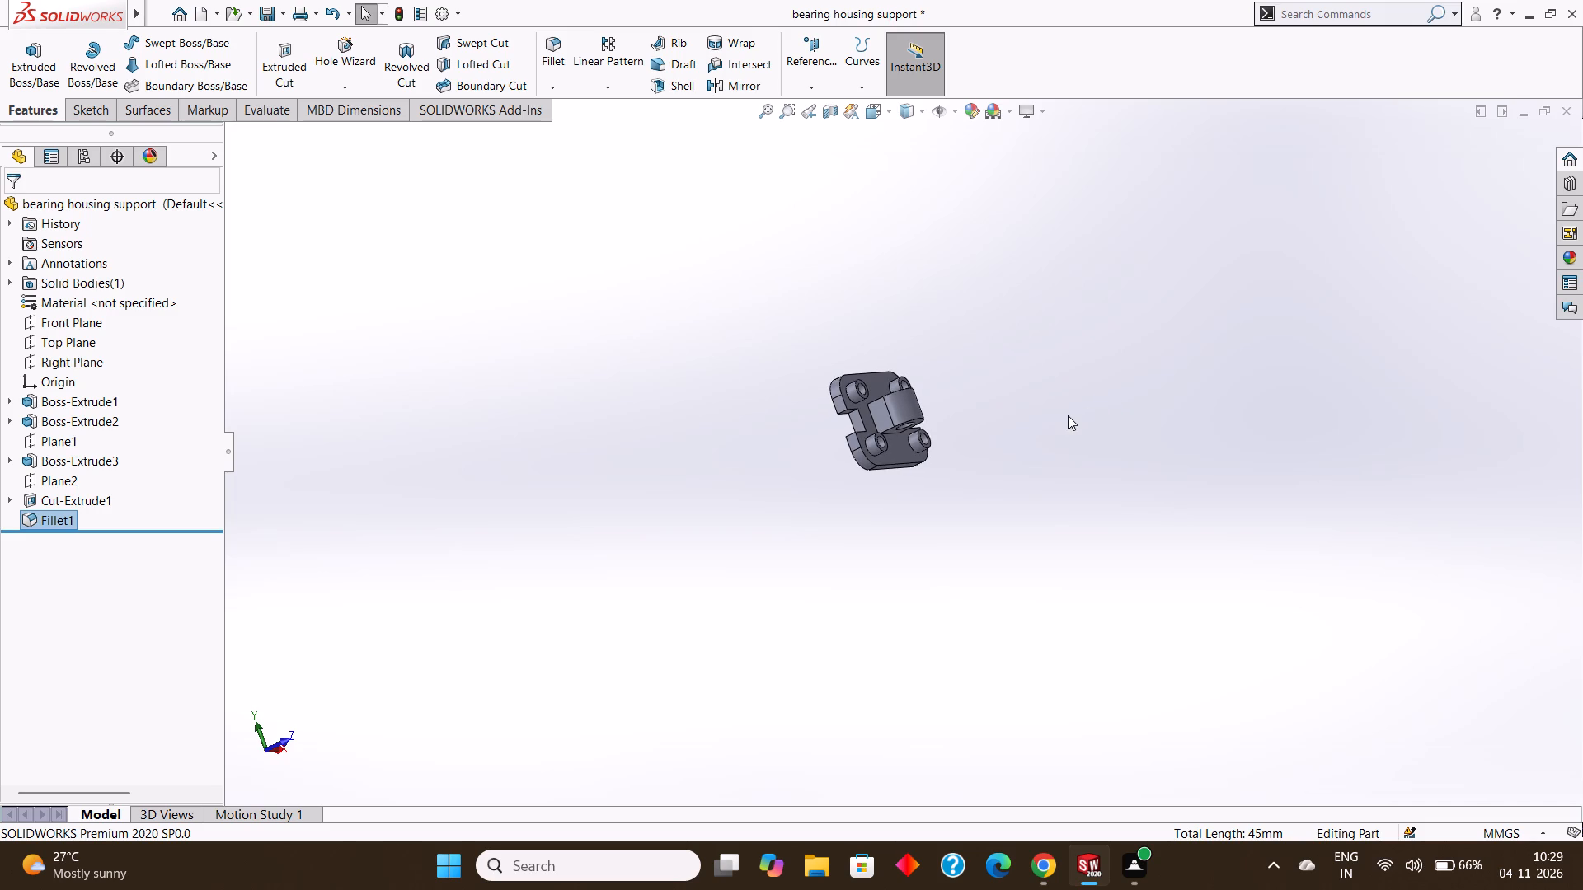
pyautogui.middleClick(1067, 415)
pyautogui.moveTo(955, 461); pyautogui.dragTo(856, 400, button='middle')
pyautogui.moveTo(958, 456); pyautogui.dragTo(954, 447, button='middle')
pyautogui.moveTo(949, 420); pyautogui.dragTo(956, 437, button='middle')
pyautogui.moveTo(997, 415); pyautogui.dragTo(995, 424, button='middle')
pyautogui.moveTo(1001, 418); pyautogui.dragTo(998, 433, button='middle')
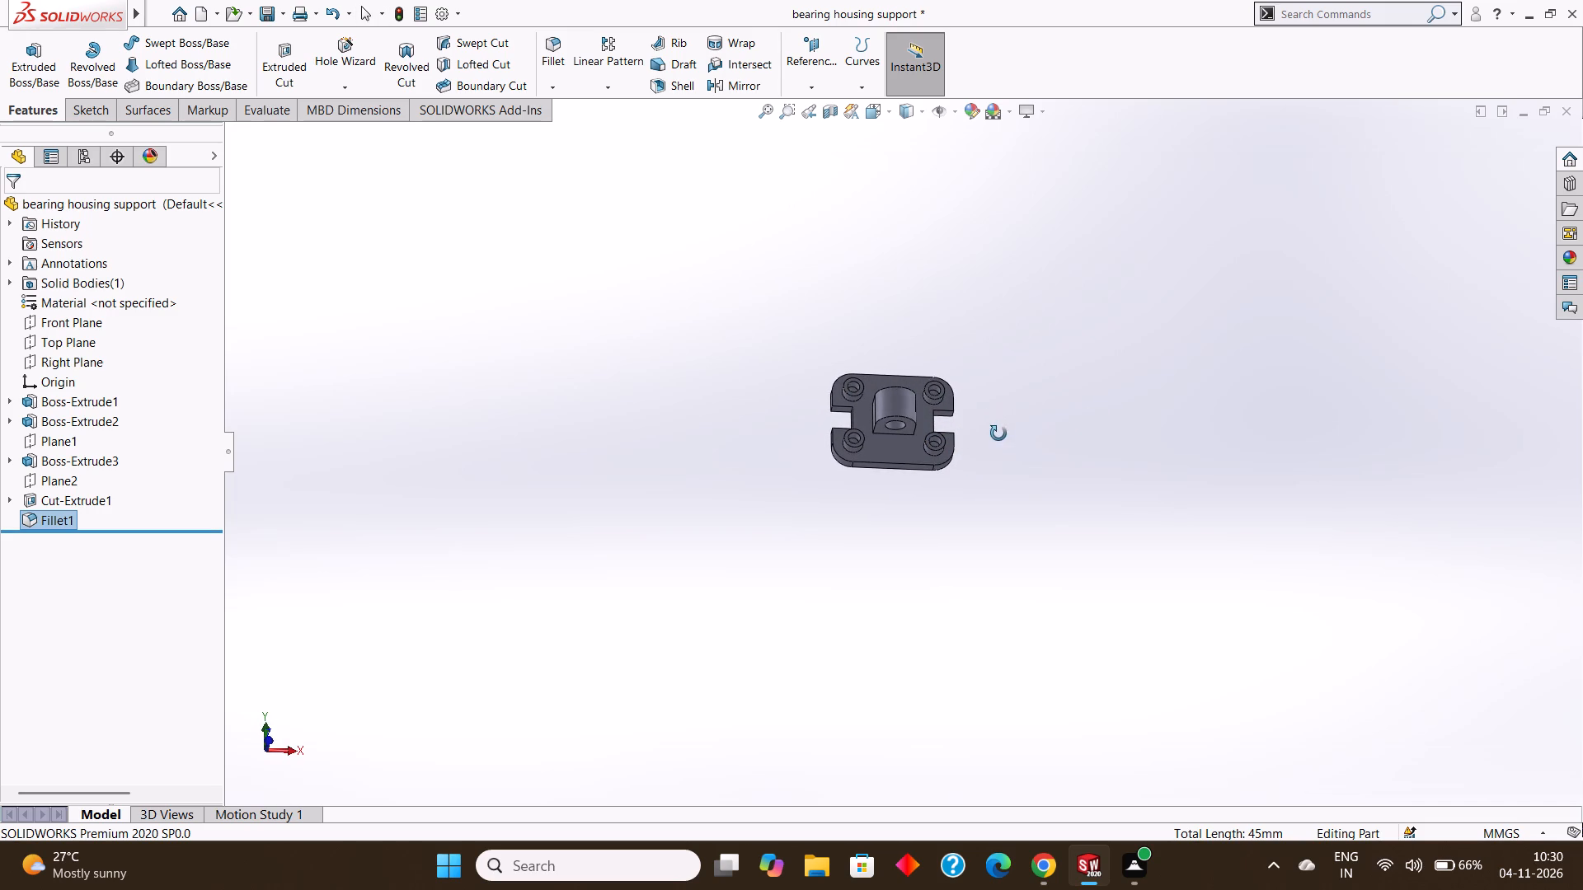
pyautogui.moveTo(998, 433); pyautogui.dragTo(996, 429, button='middle')
pyautogui.middleClick(1003, 427)
pyautogui.moveTo(1021, 457); pyautogui.dragTo(1024, 457, button='middle')
pyautogui.moveTo(1024, 457); pyautogui.dragTo(1009, 455, button='middle')
pyautogui.moveTo(1001, 450); pyautogui.dragTo(993, 449, button='middle')
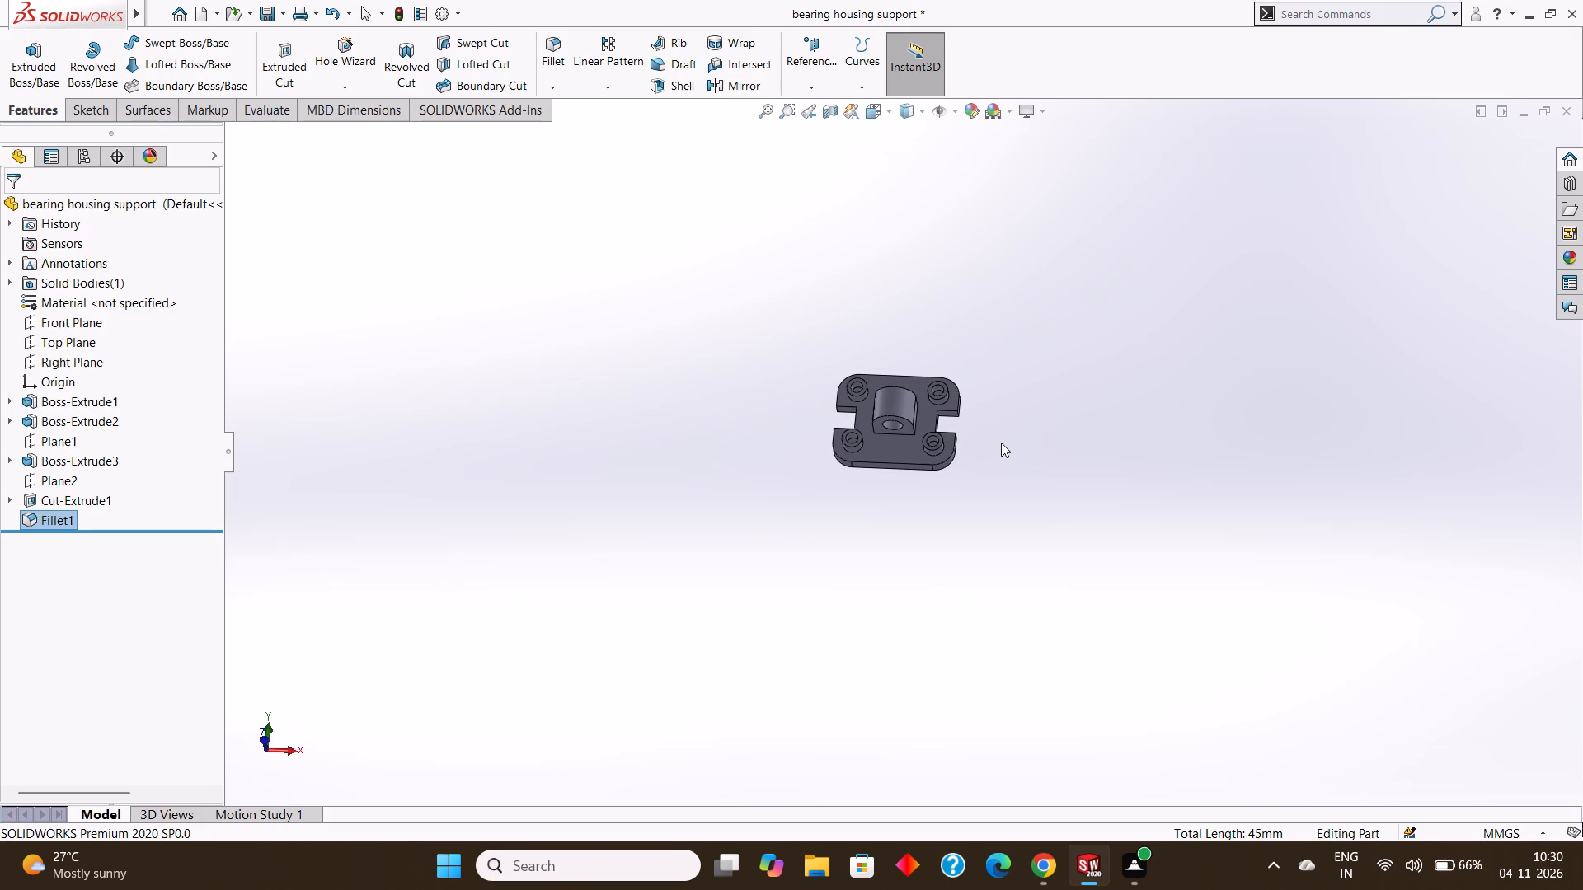
pyautogui.middleClick(1001, 443)
pyautogui.moveTo(1022, 438); pyautogui.dragTo(1024, 438, button='middle')
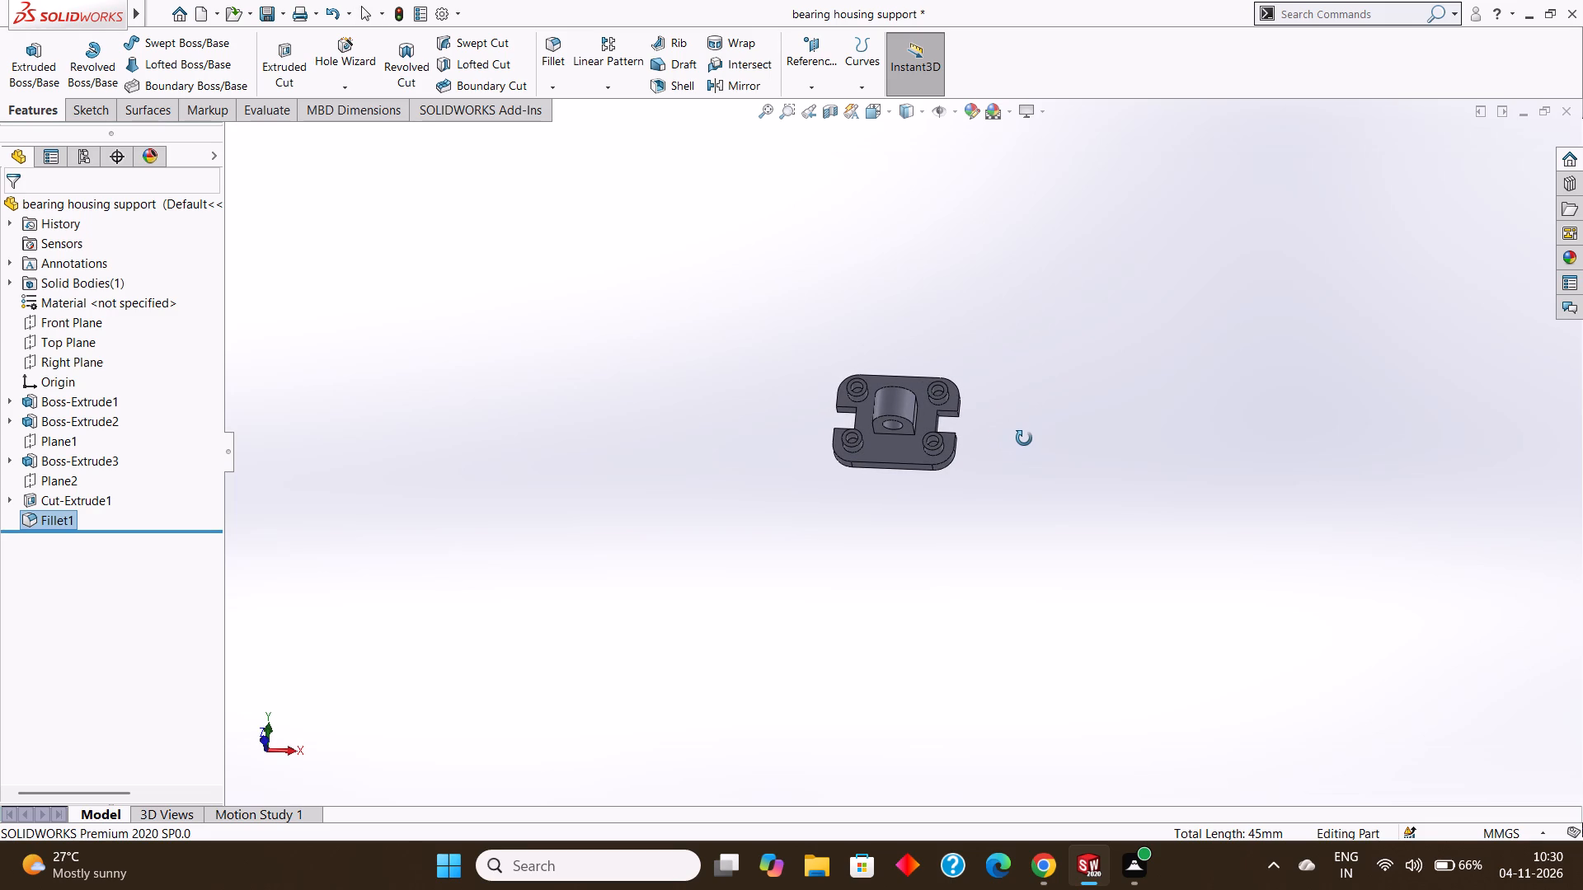
pyautogui.moveTo(1024, 438); pyautogui.dragTo(1012, 435, button='middle')
pyautogui.middleClick(1006, 436)
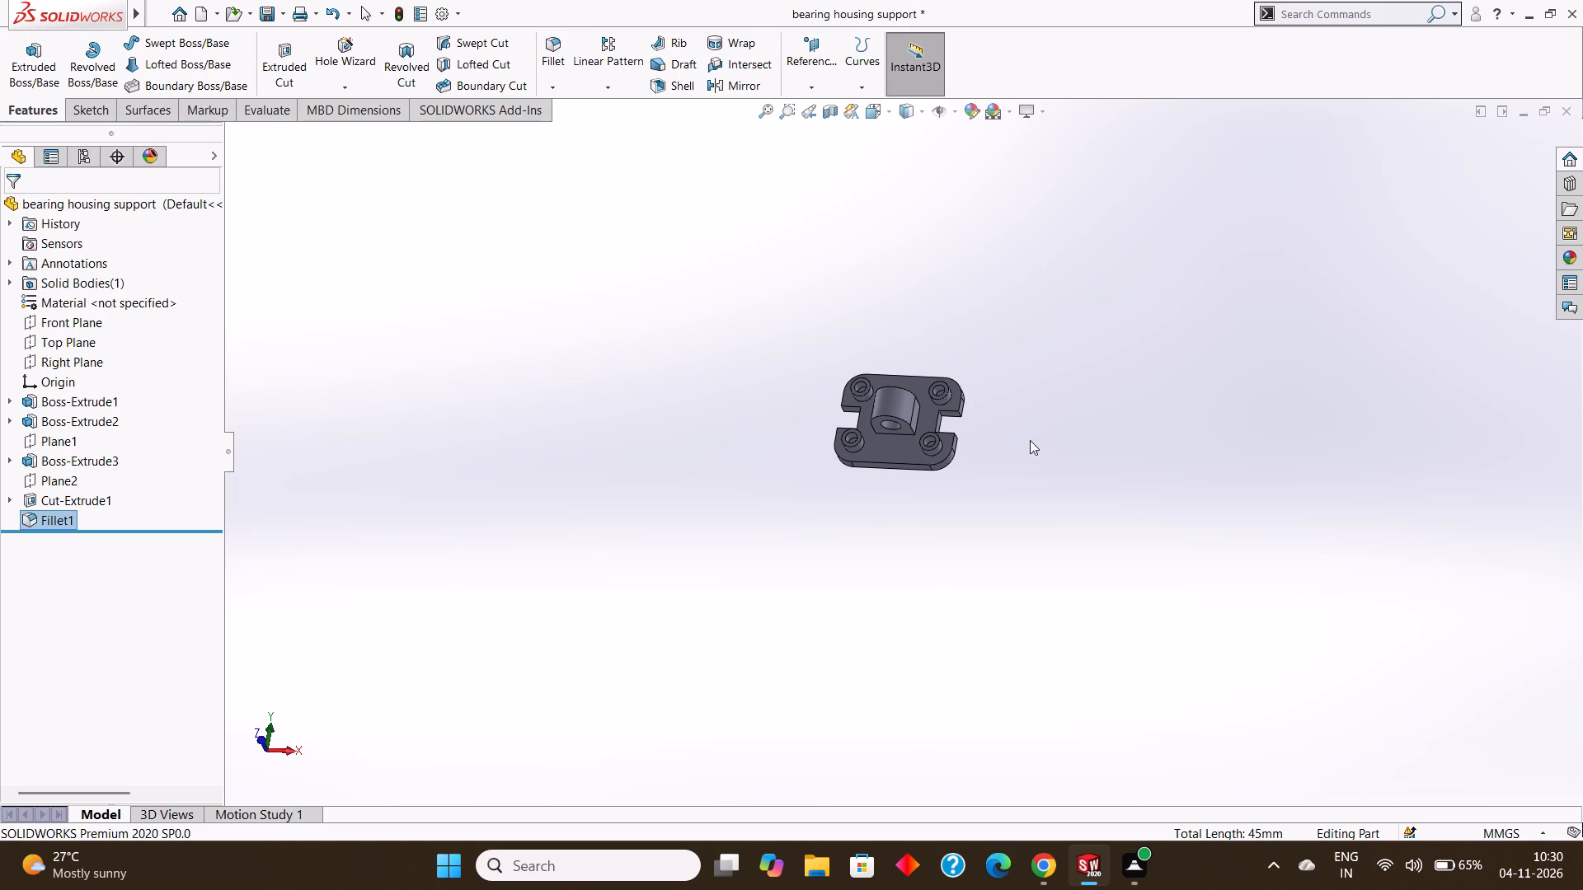
pyautogui.moveTo(1030, 440); pyautogui.dragTo(1008, 440, button='middle')
pyautogui.moveTo(1003, 434); pyautogui.dragTo(1026, 444, button='middle')
pyautogui.scroll(-4, 919, 422)
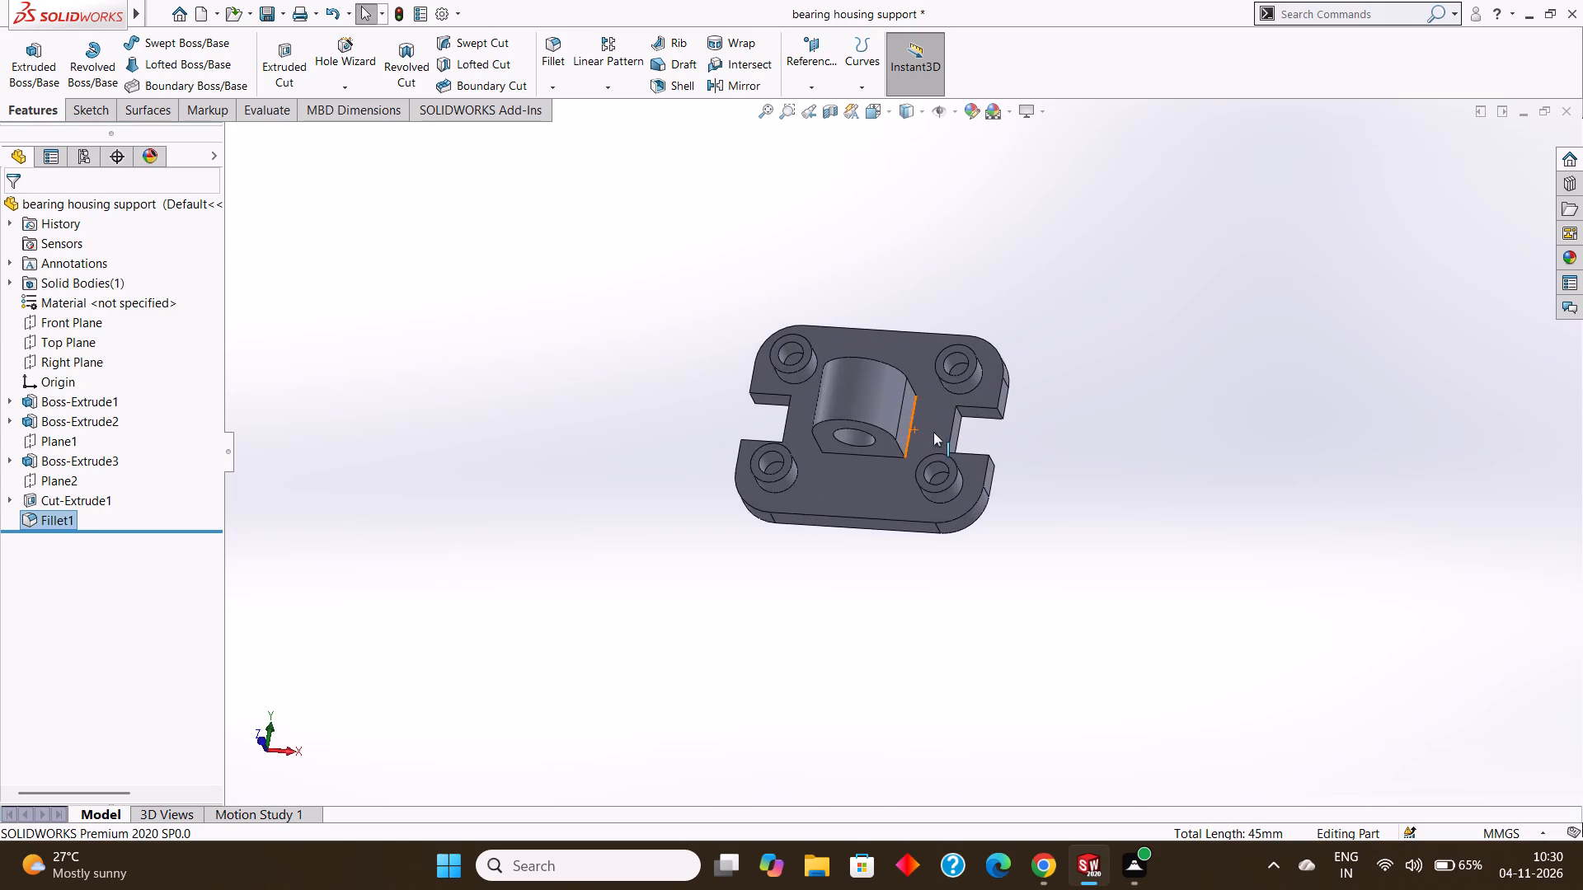
pyautogui.moveTo(1133, 490); pyautogui.dragTo(1163, 274, button='middle')
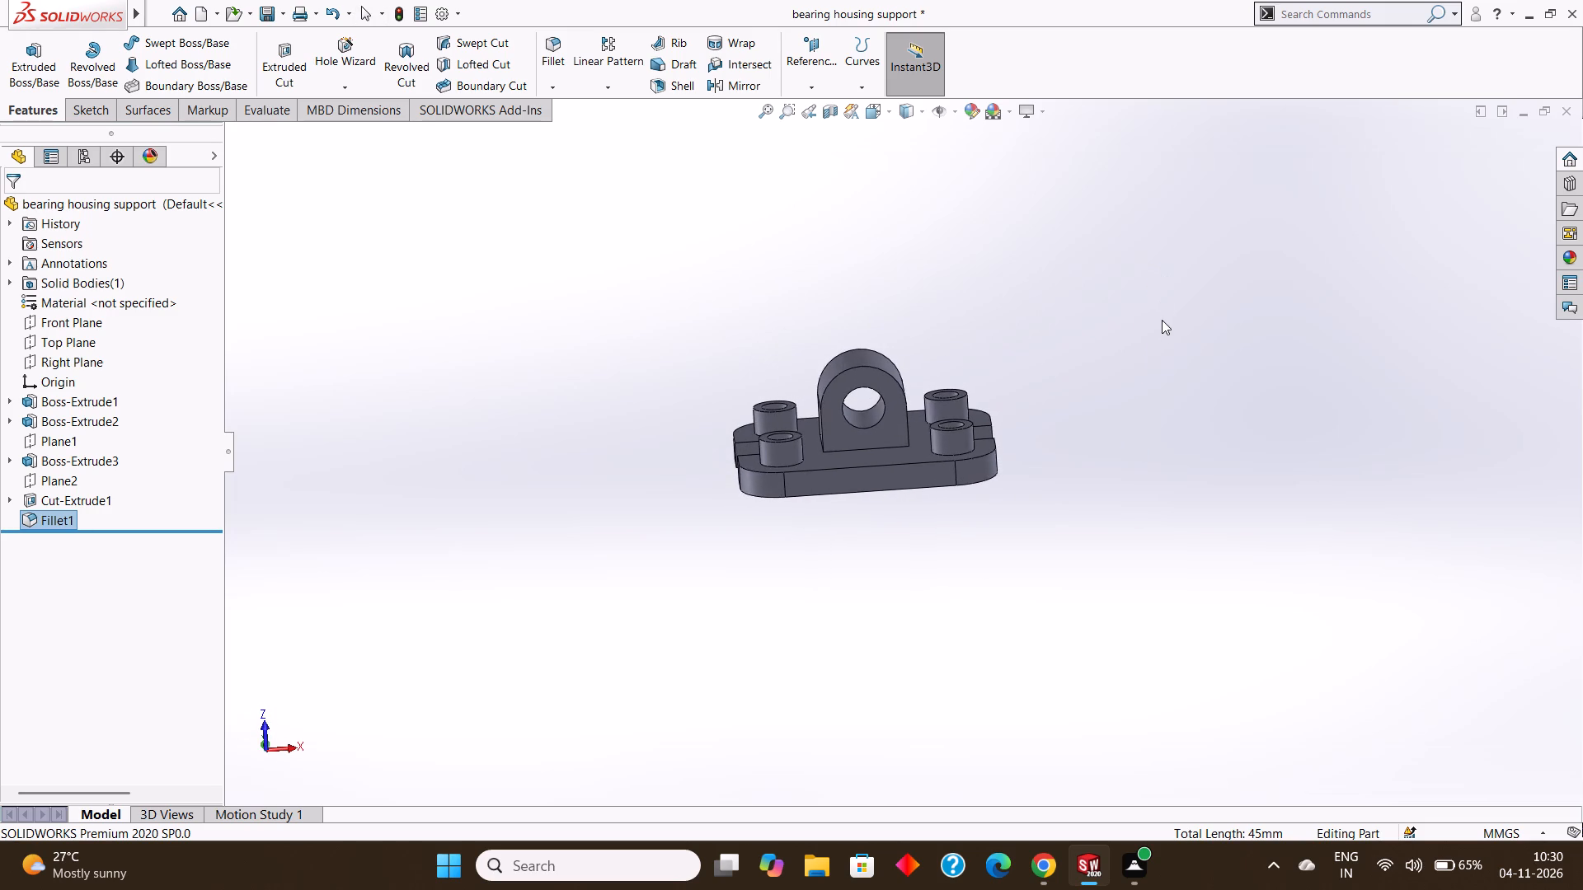
pyautogui.moveTo(1166, 321); pyautogui.dragTo(1166, 306, button='middle')
pyautogui.moveTo(1171, 324); pyautogui.dragTo(1177, 339, button='middle')
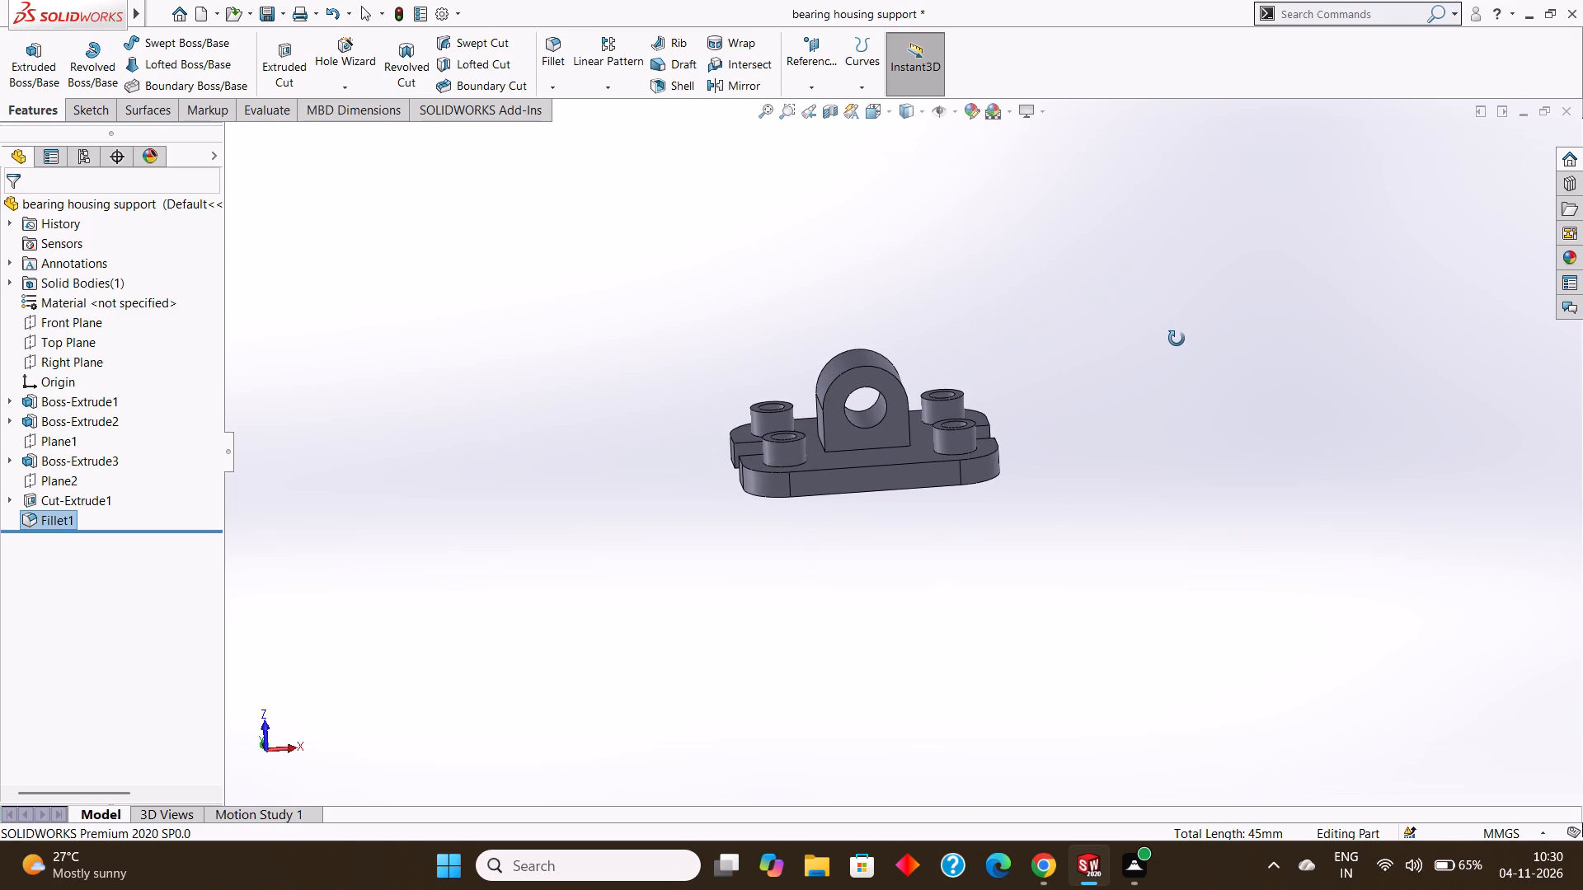
pyautogui.moveTo(1177, 339); pyautogui.dragTo(1161, 346, button='middle')
pyautogui.moveTo(1161, 346); pyautogui.dragTo(1176, 449, button='middle')
pyautogui.moveTo(1140, 360); pyautogui.dragTo(1133, 397, button='middle')
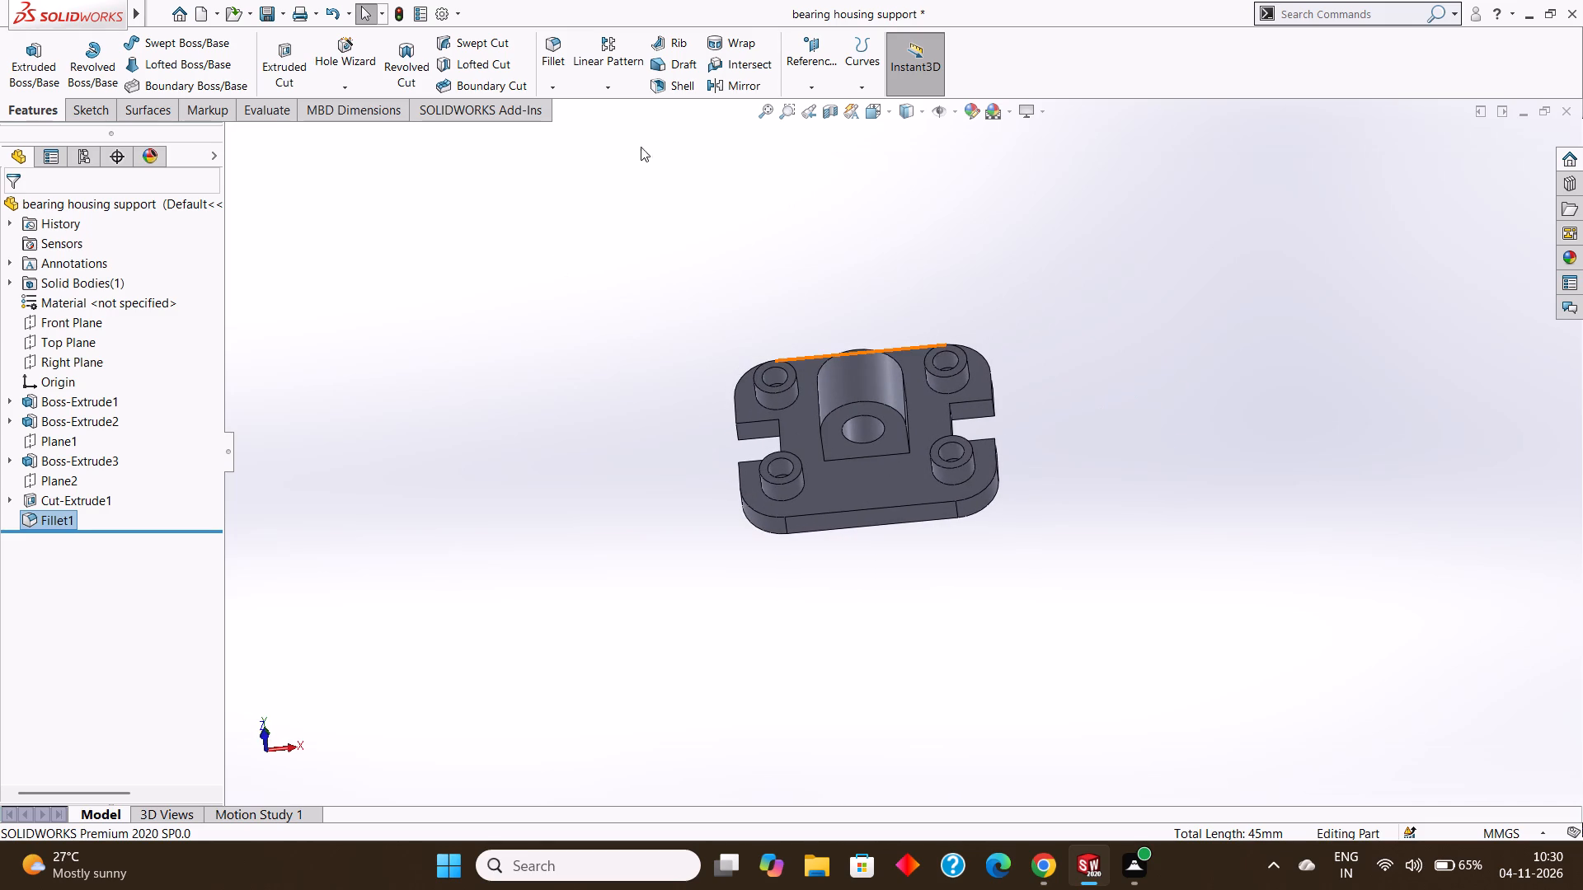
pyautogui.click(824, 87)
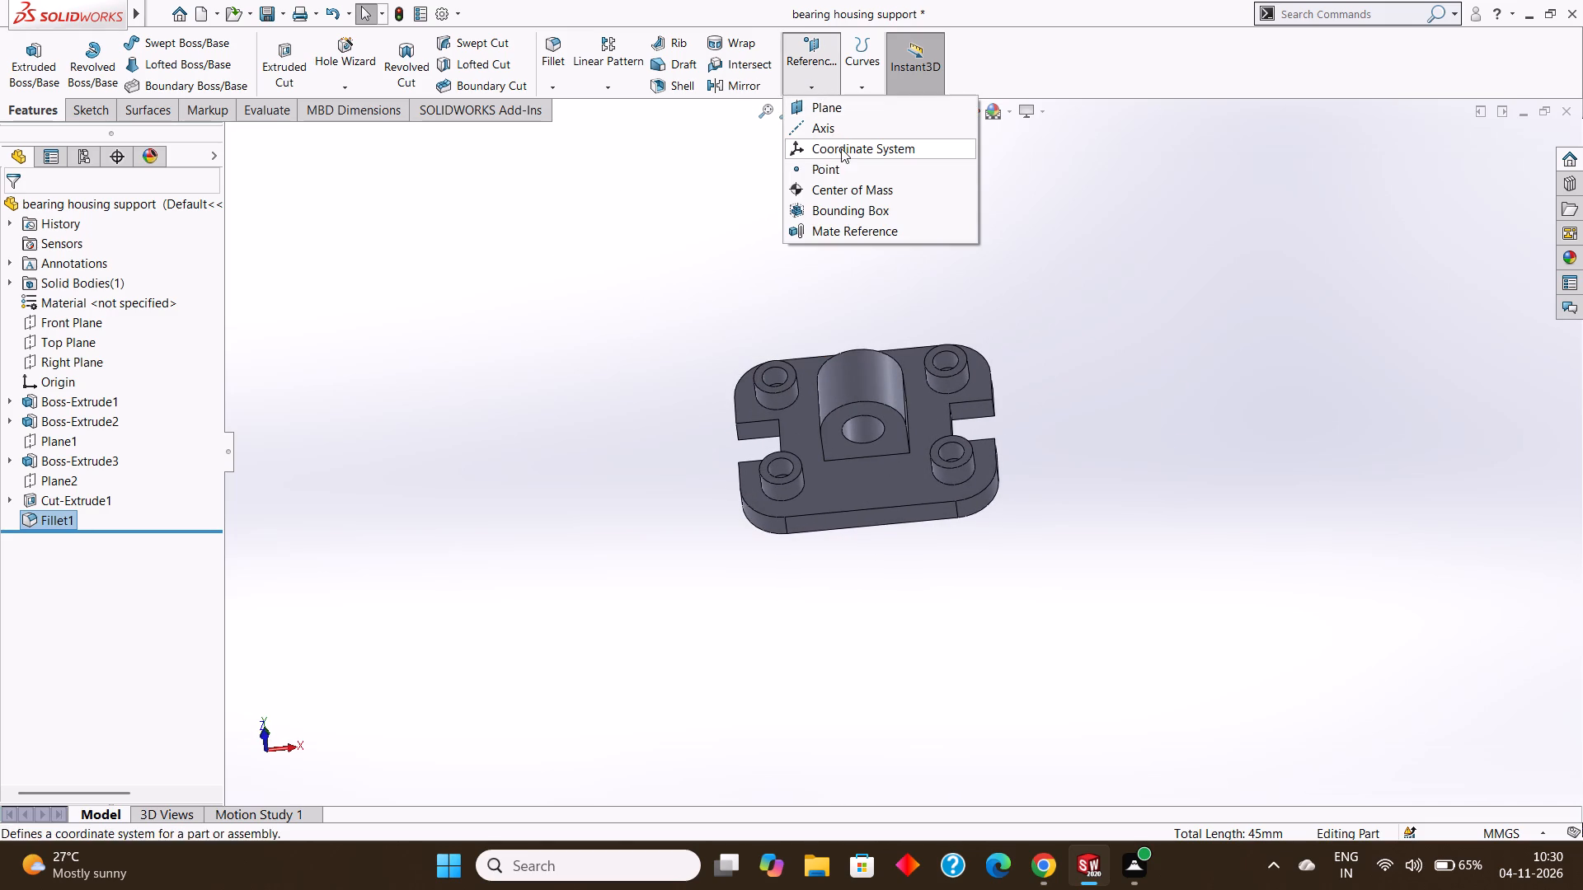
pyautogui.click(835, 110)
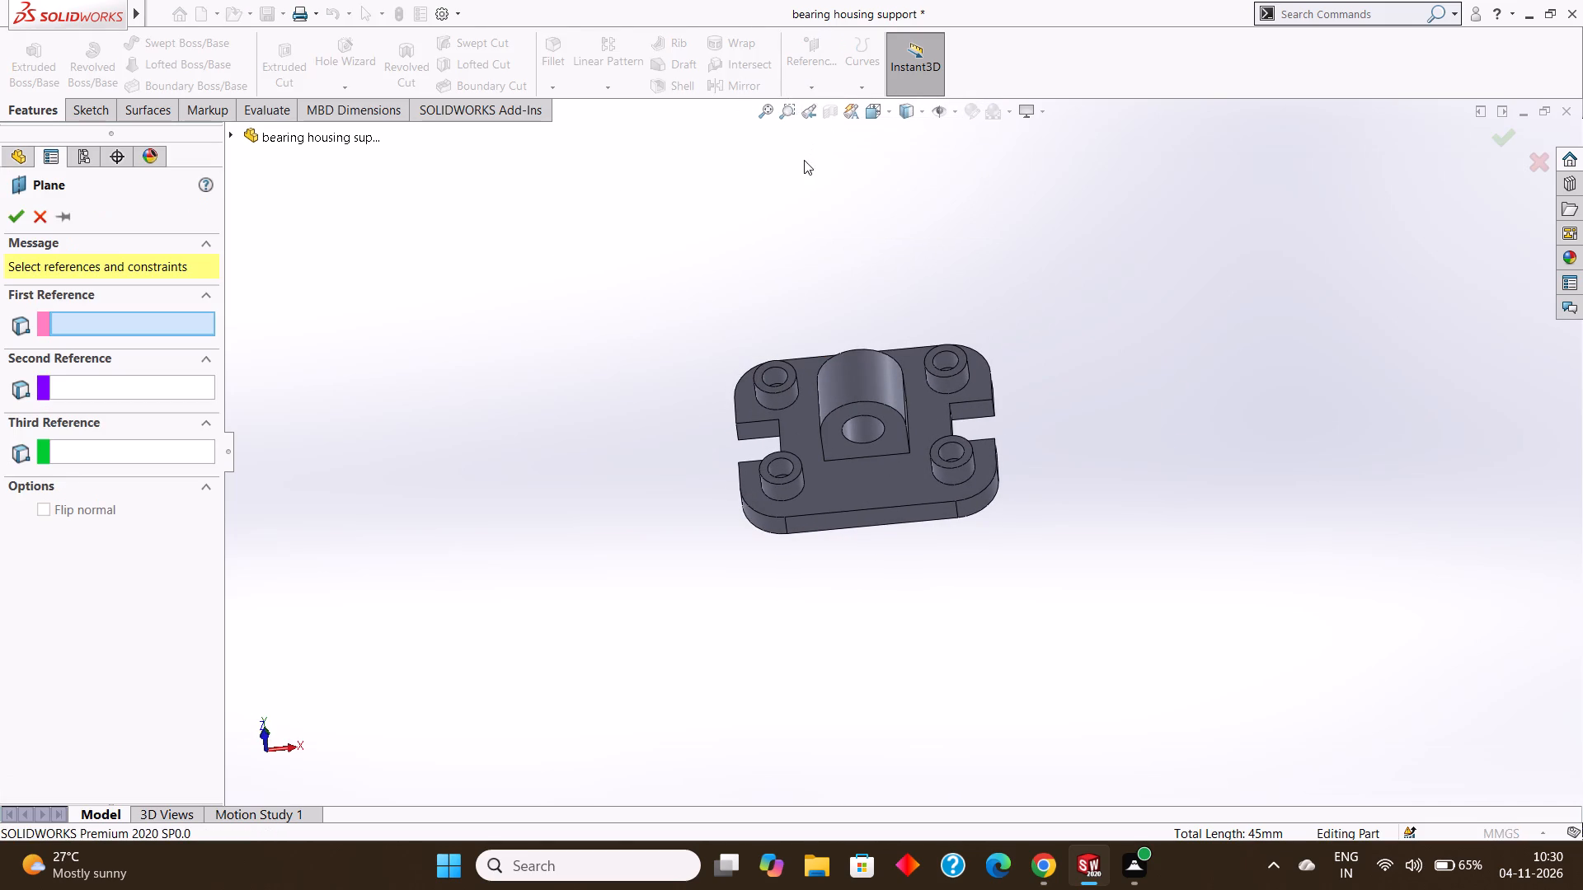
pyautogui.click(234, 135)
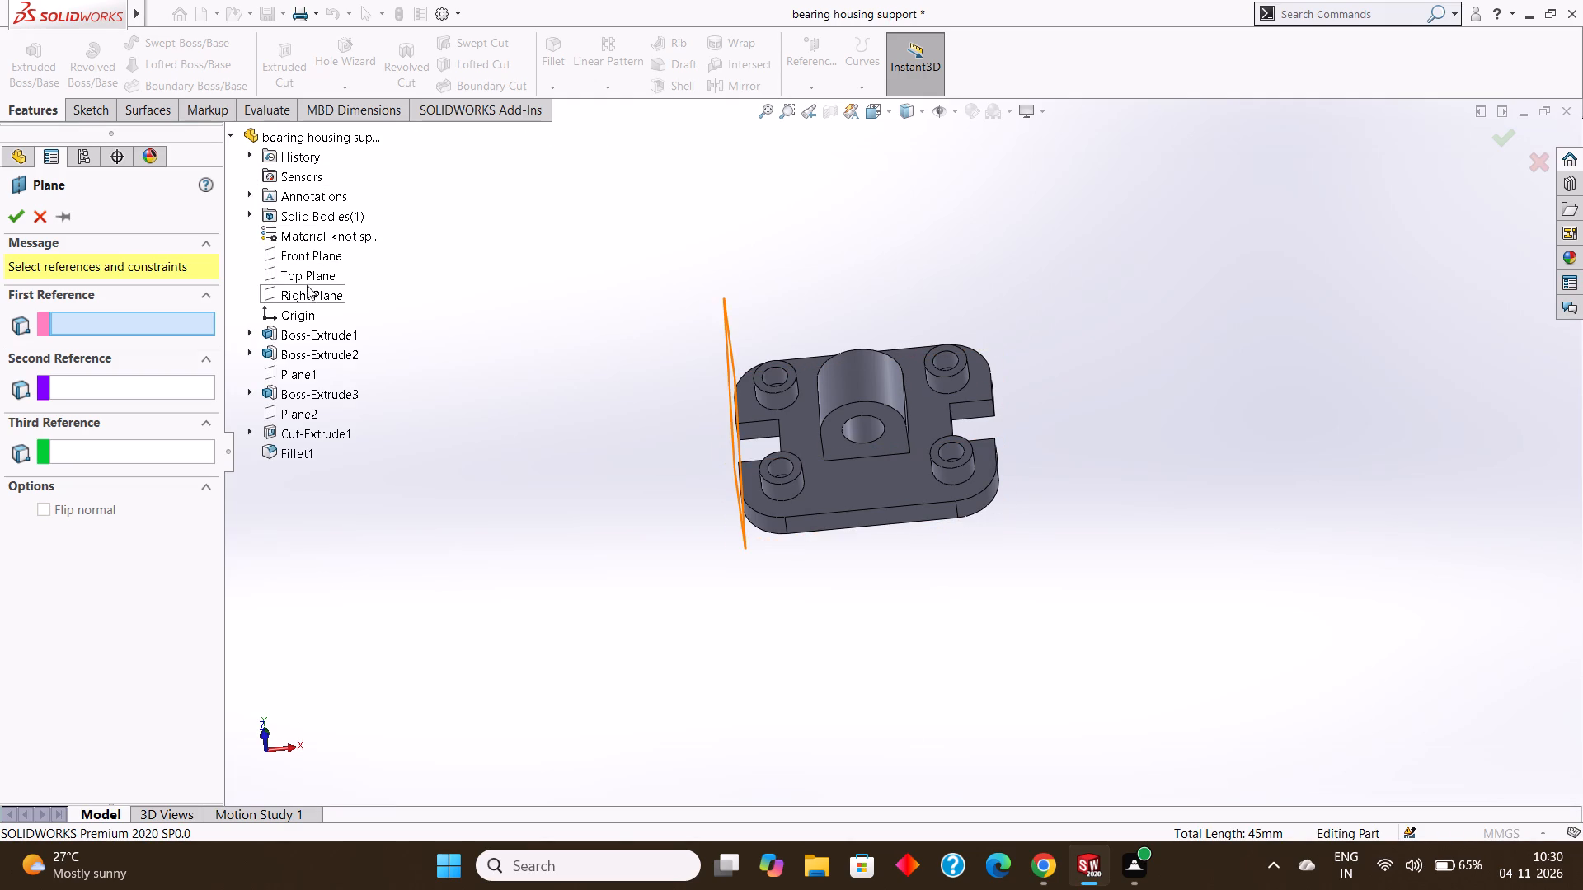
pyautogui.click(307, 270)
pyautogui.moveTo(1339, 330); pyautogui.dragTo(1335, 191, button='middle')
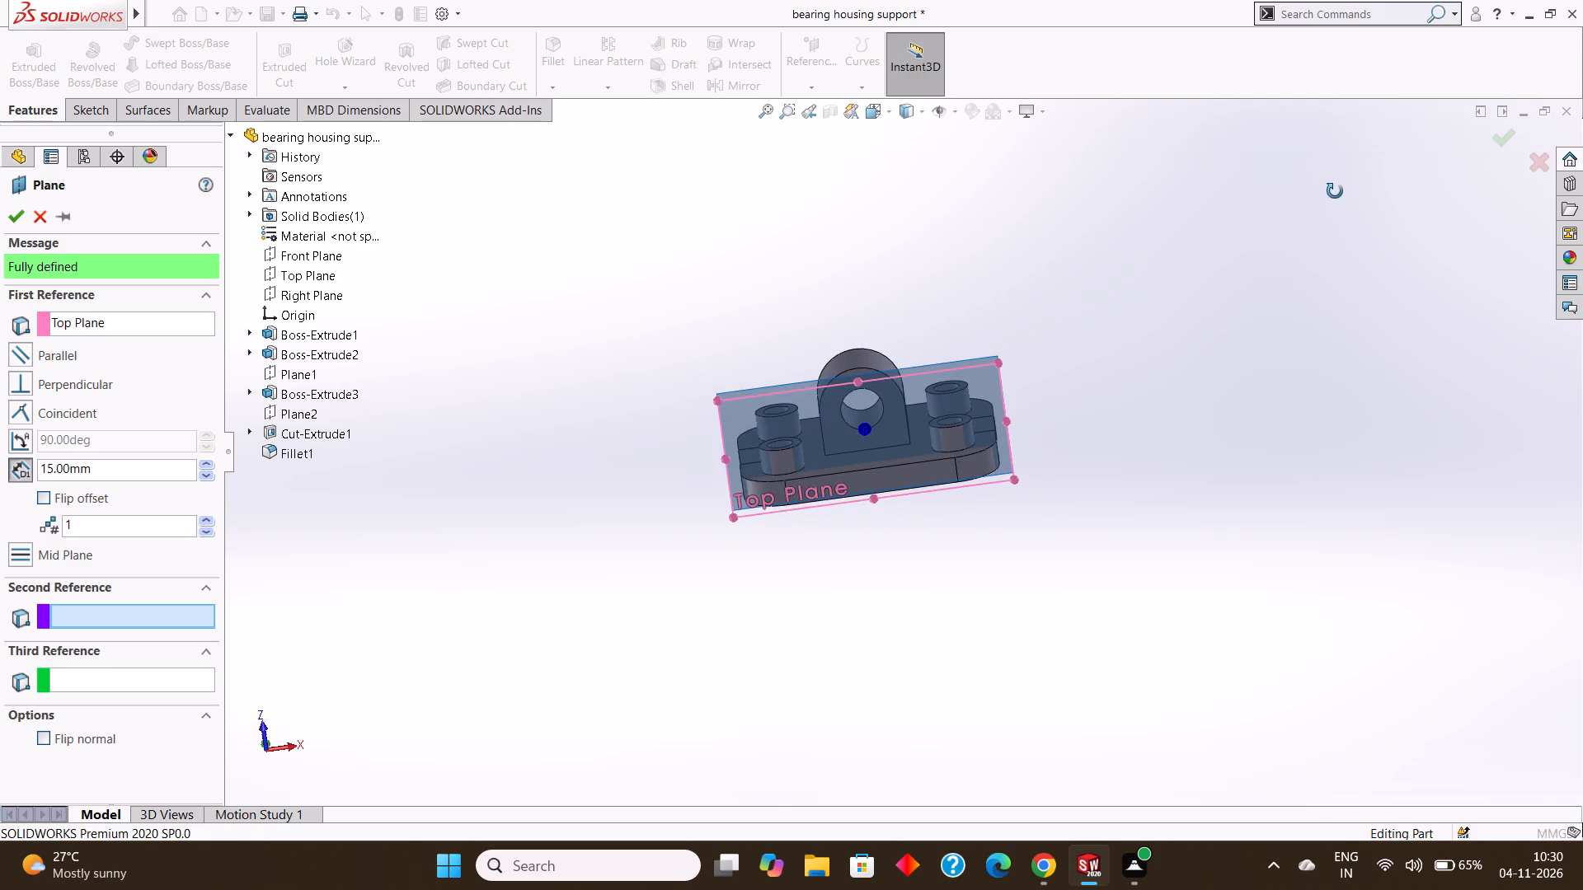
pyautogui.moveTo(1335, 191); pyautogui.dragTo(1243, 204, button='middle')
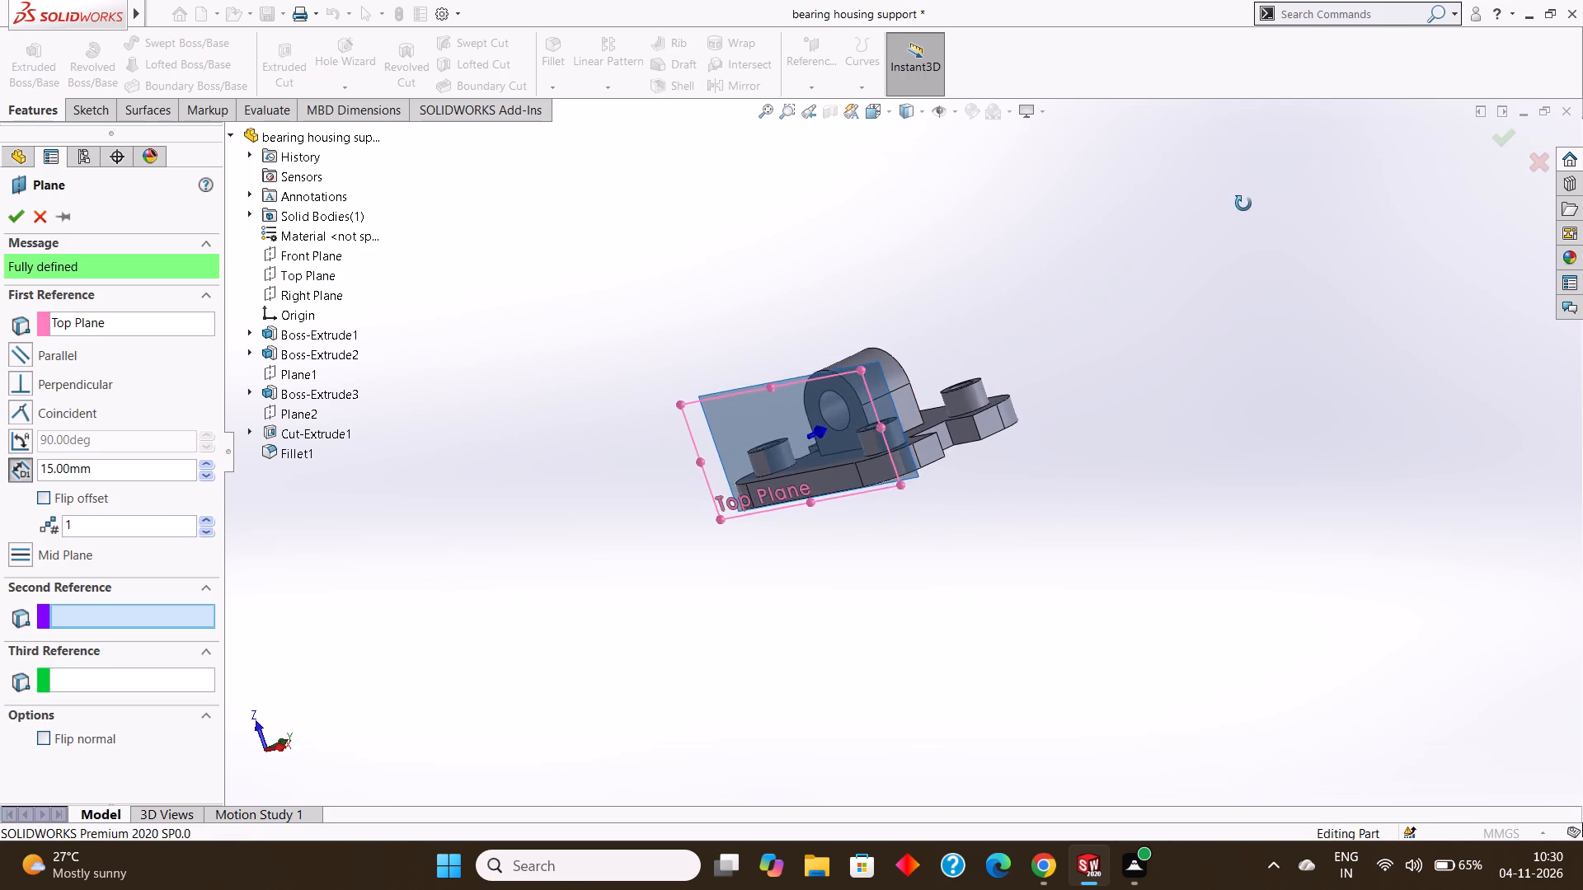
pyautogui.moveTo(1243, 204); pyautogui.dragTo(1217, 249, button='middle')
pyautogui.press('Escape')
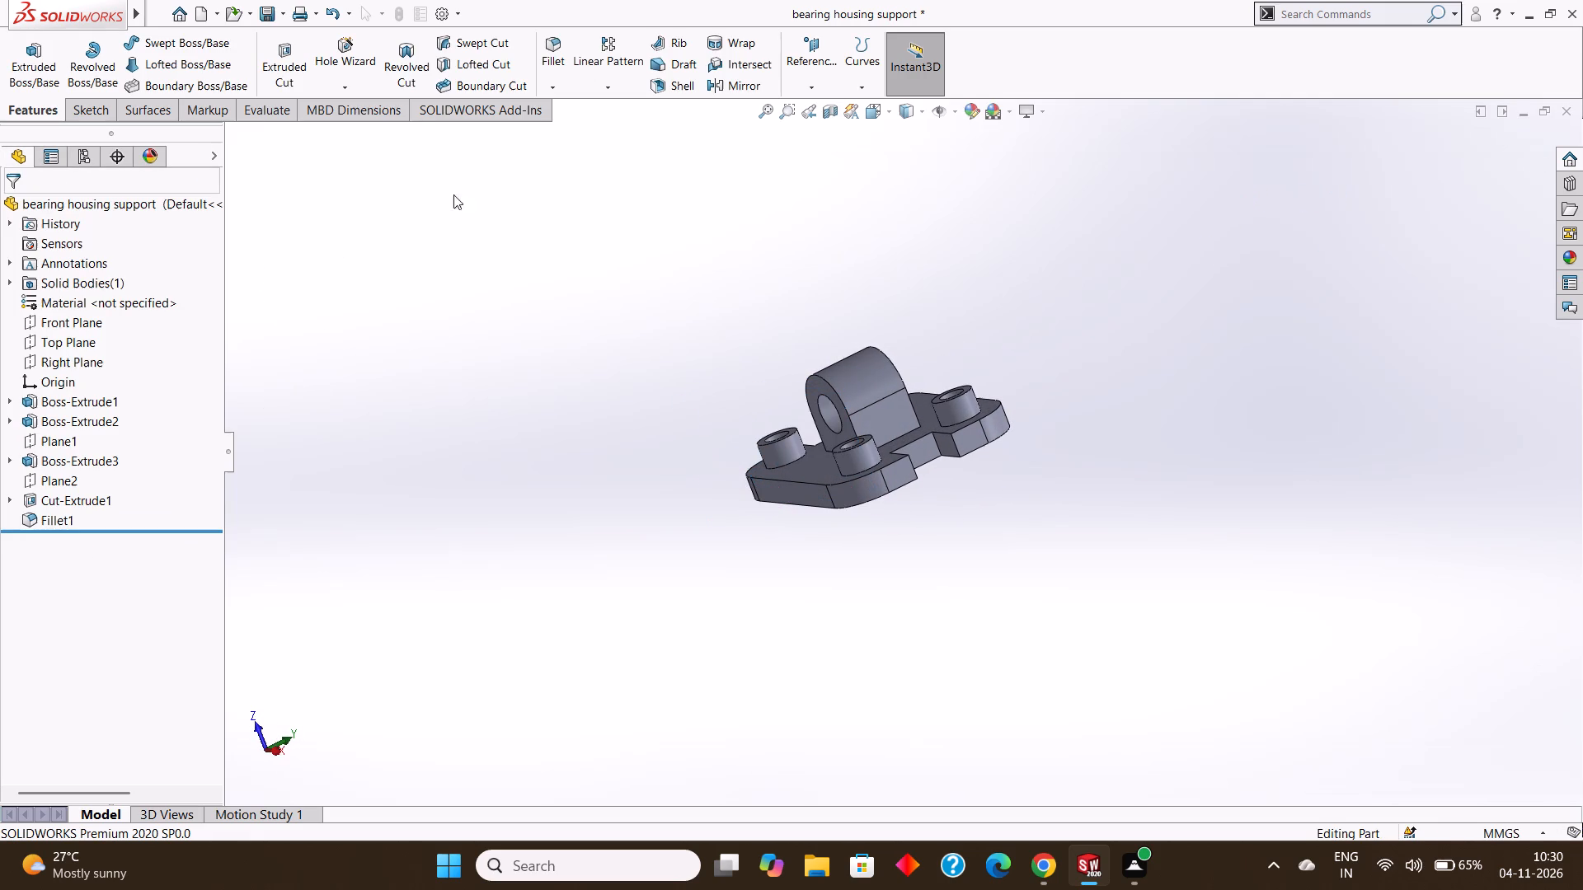
# Set up a reference plane parallel to the Front Plane, offset 40 mm towards the bearing housing.
pyautogui.click(801, 83)
pyautogui.click(828, 100)
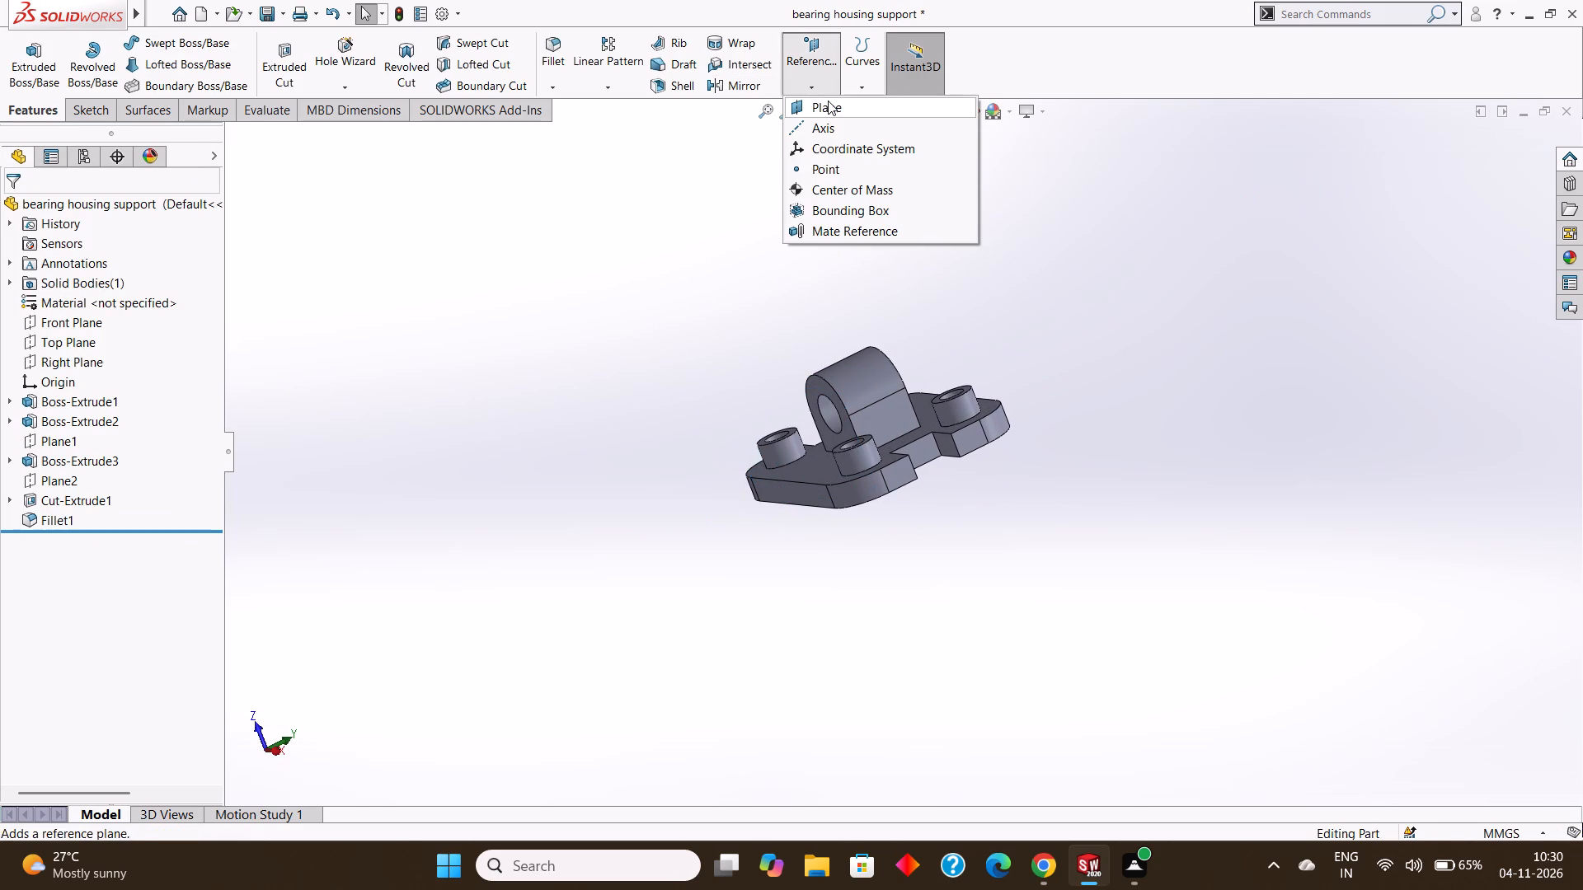
pyautogui.click(320, 259)
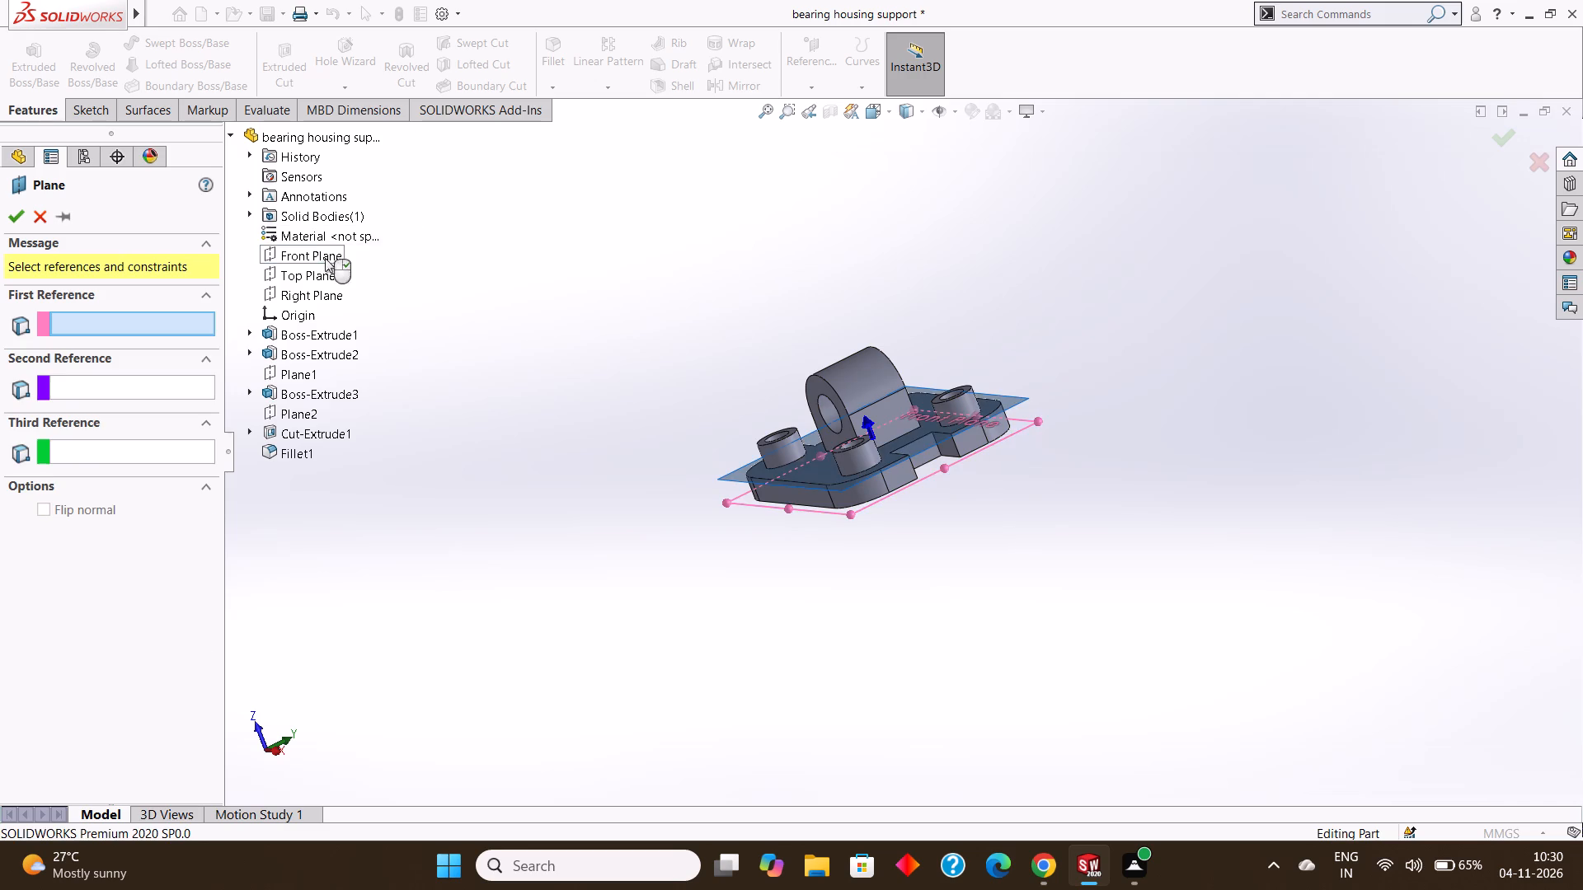
pyautogui.moveTo(1326, 253); pyautogui.dragTo(1423, 157, button='middle')
pyautogui.moveTo(1308, 278); pyautogui.dragTo(1348, 260, button='middle')
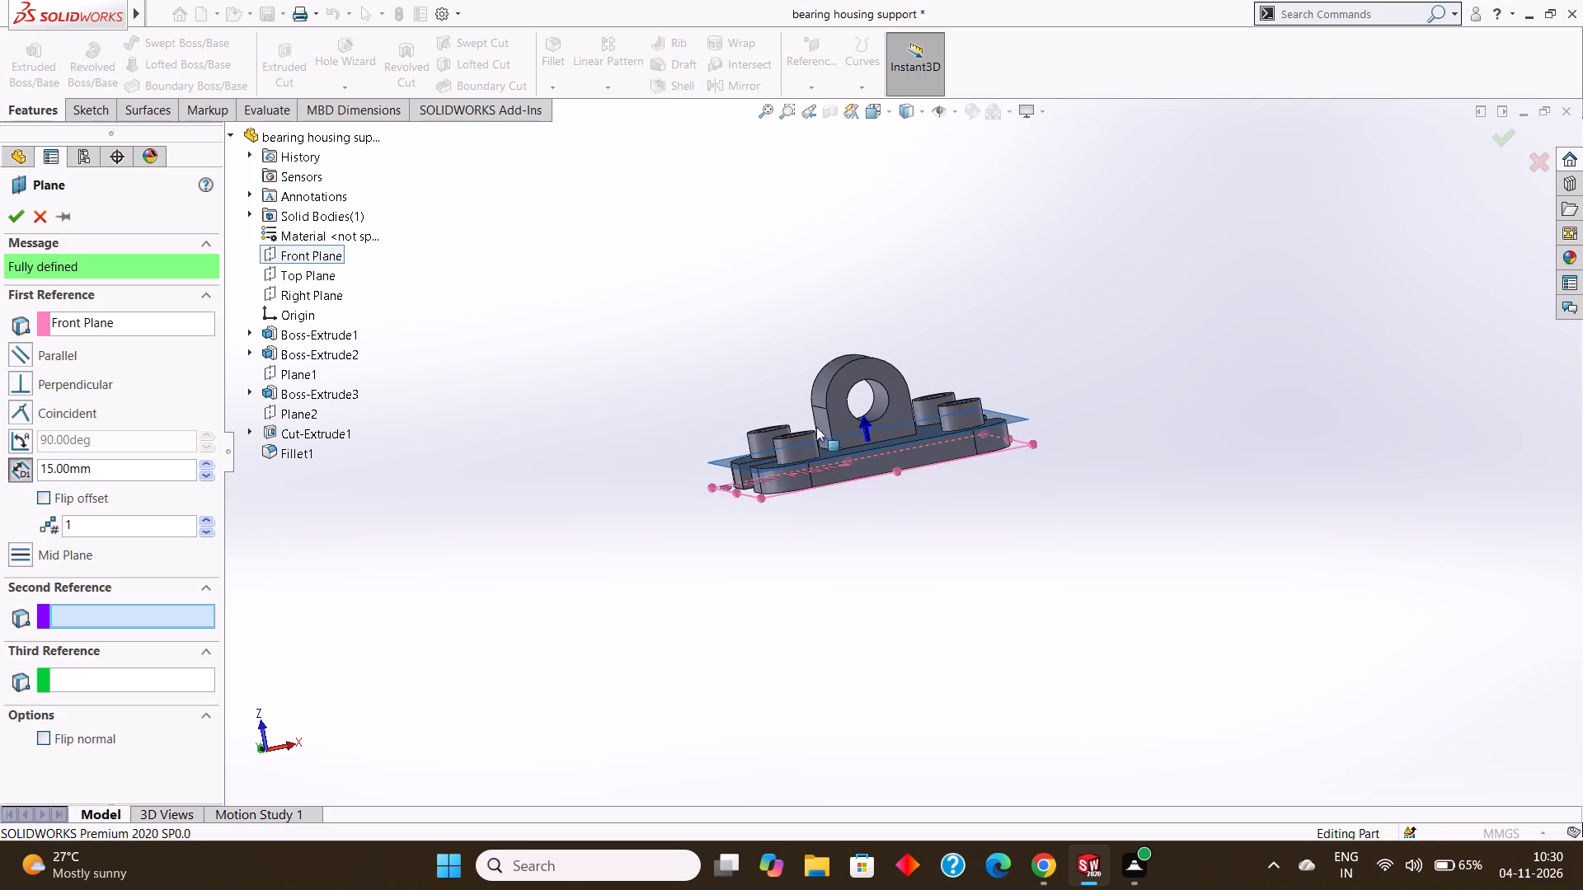
pyautogui.scroll(-3, 895, 391)
pyautogui.scroll(-3, 1186, 413)
pyautogui.moveTo(1207, 414); pyautogui.dragTo(1180, 414, button='middle')
pyautogui.scroll(3, 1179, 409)
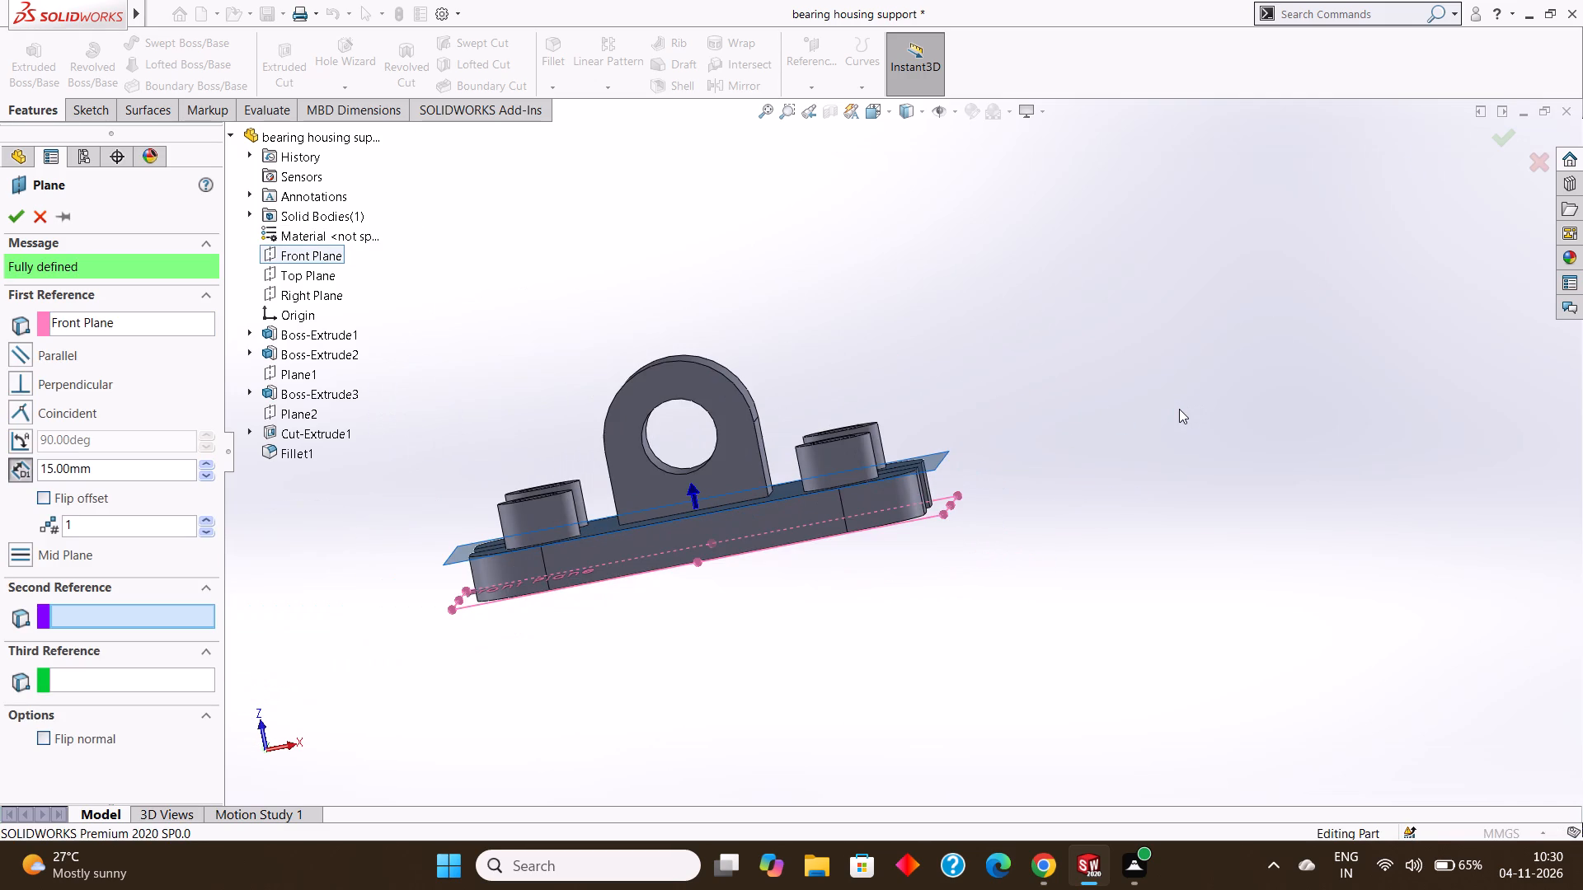
pyautogui.click(104, 464)
pyautogui.moveTo(116, 464); pyautogui.dragTo(62, 461)
pyautogui.moveTo(62, 461); pyautogui.dragTo(26, 457)
pyautogui.press('BackSpace')
pyautogui.write('40')
pyautogui.press('Return')
pyautogui.scroll(4, 1033, 240)
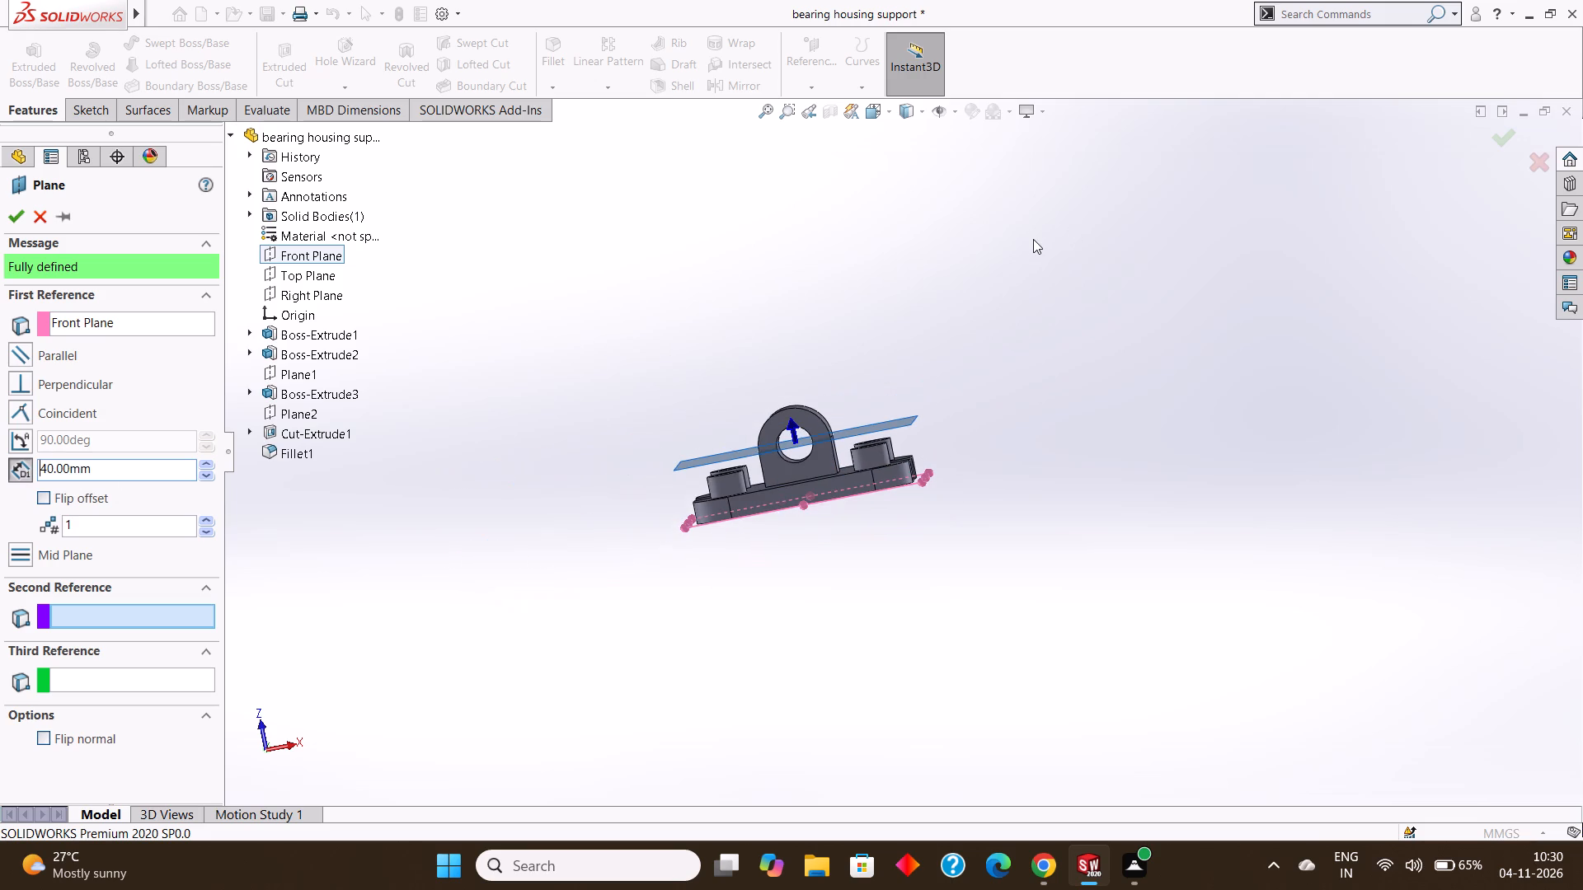
pyautogui.scroll(-2, 815, 213)
pyautogui.scroll(2, 674, 405)
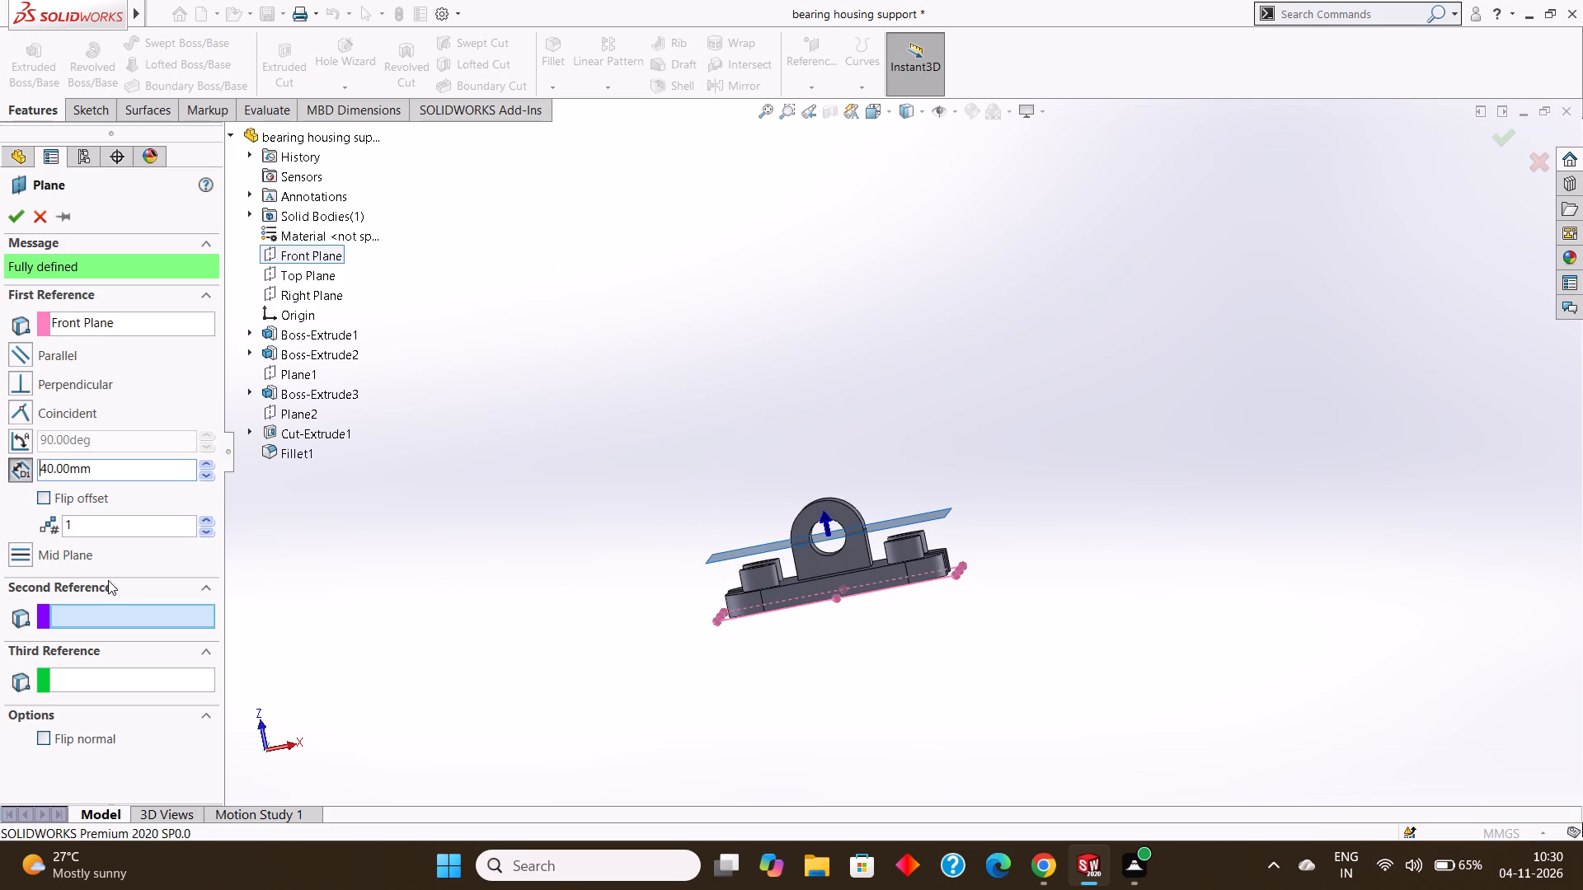
# Set the new plane's offset from the Front Plane to 65 mm and create the plane.
pyautogui.moveTo(125, 466); pyautogui.dragTo(0, 470)
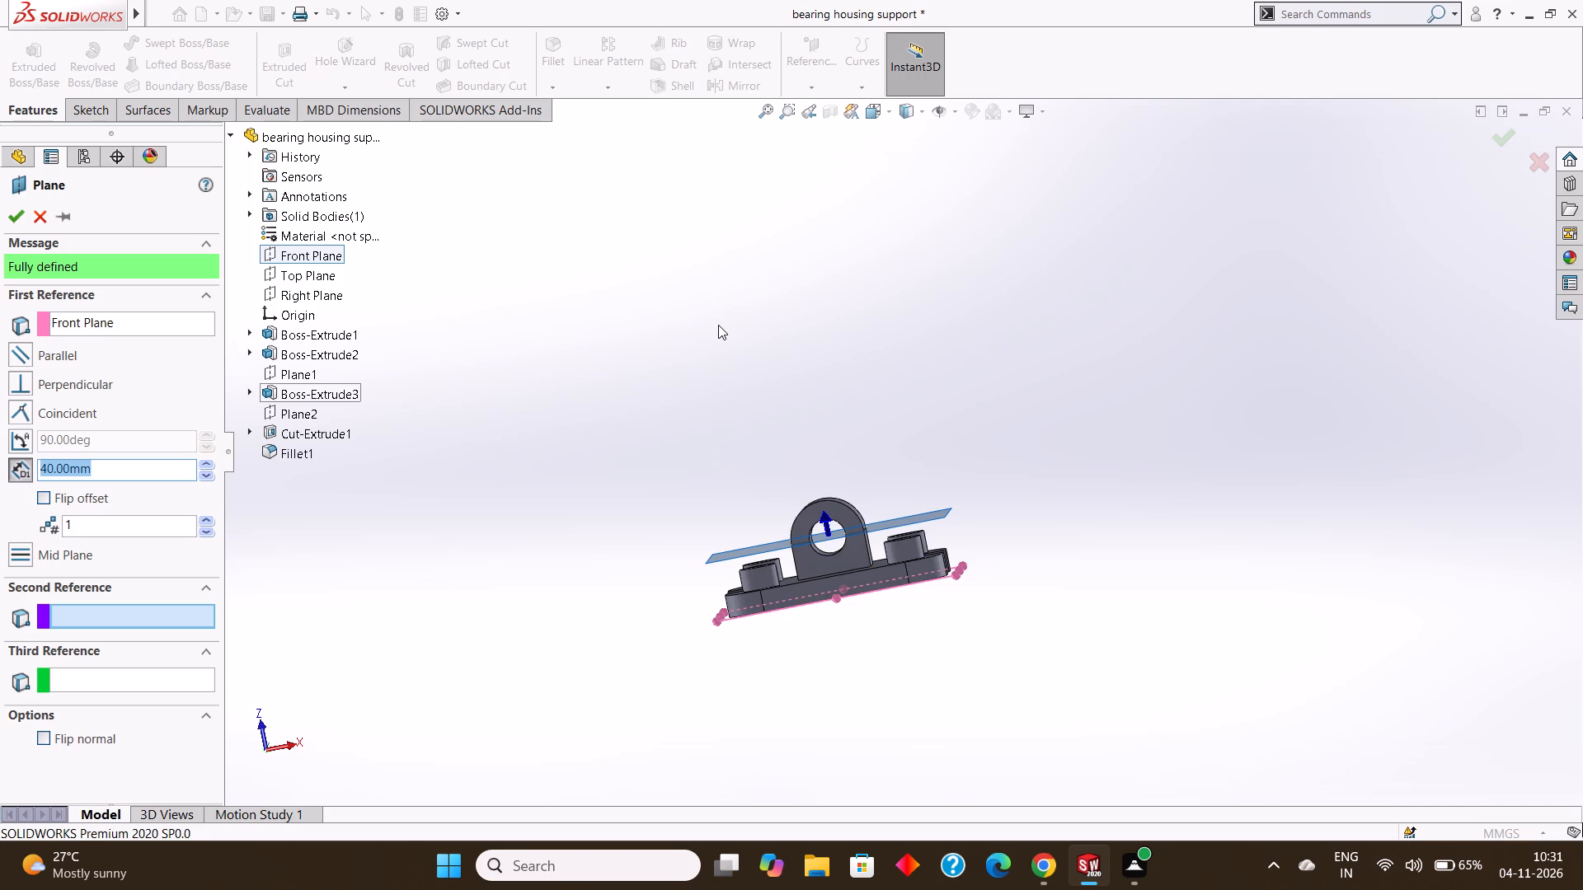
pyautogui.press('BackSpace')
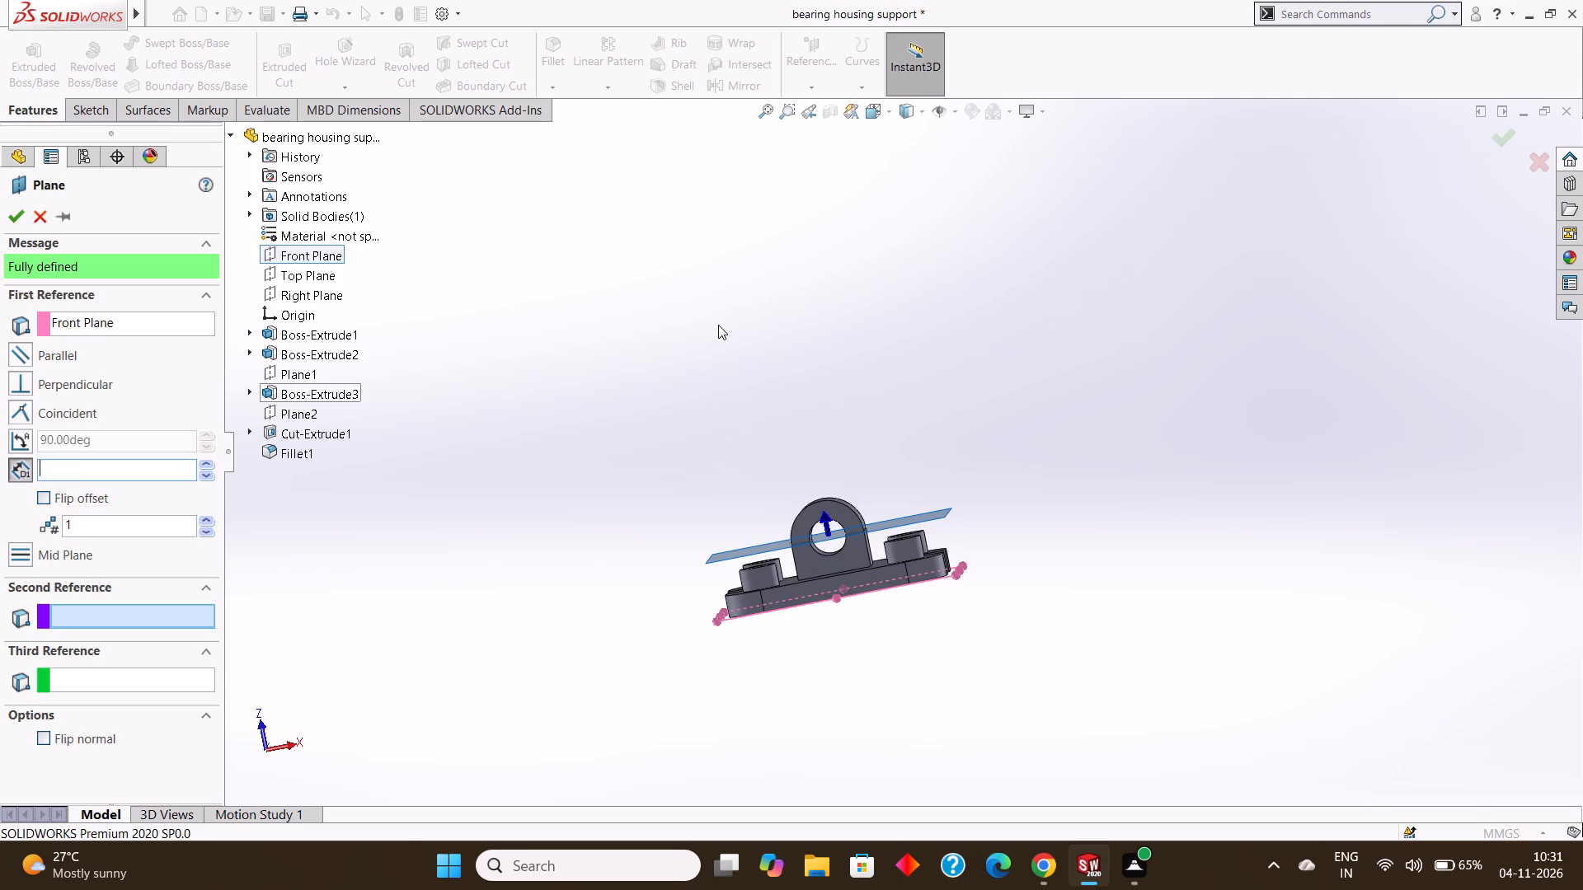
pyautogui.write('65')
pyautogui.press('Return')
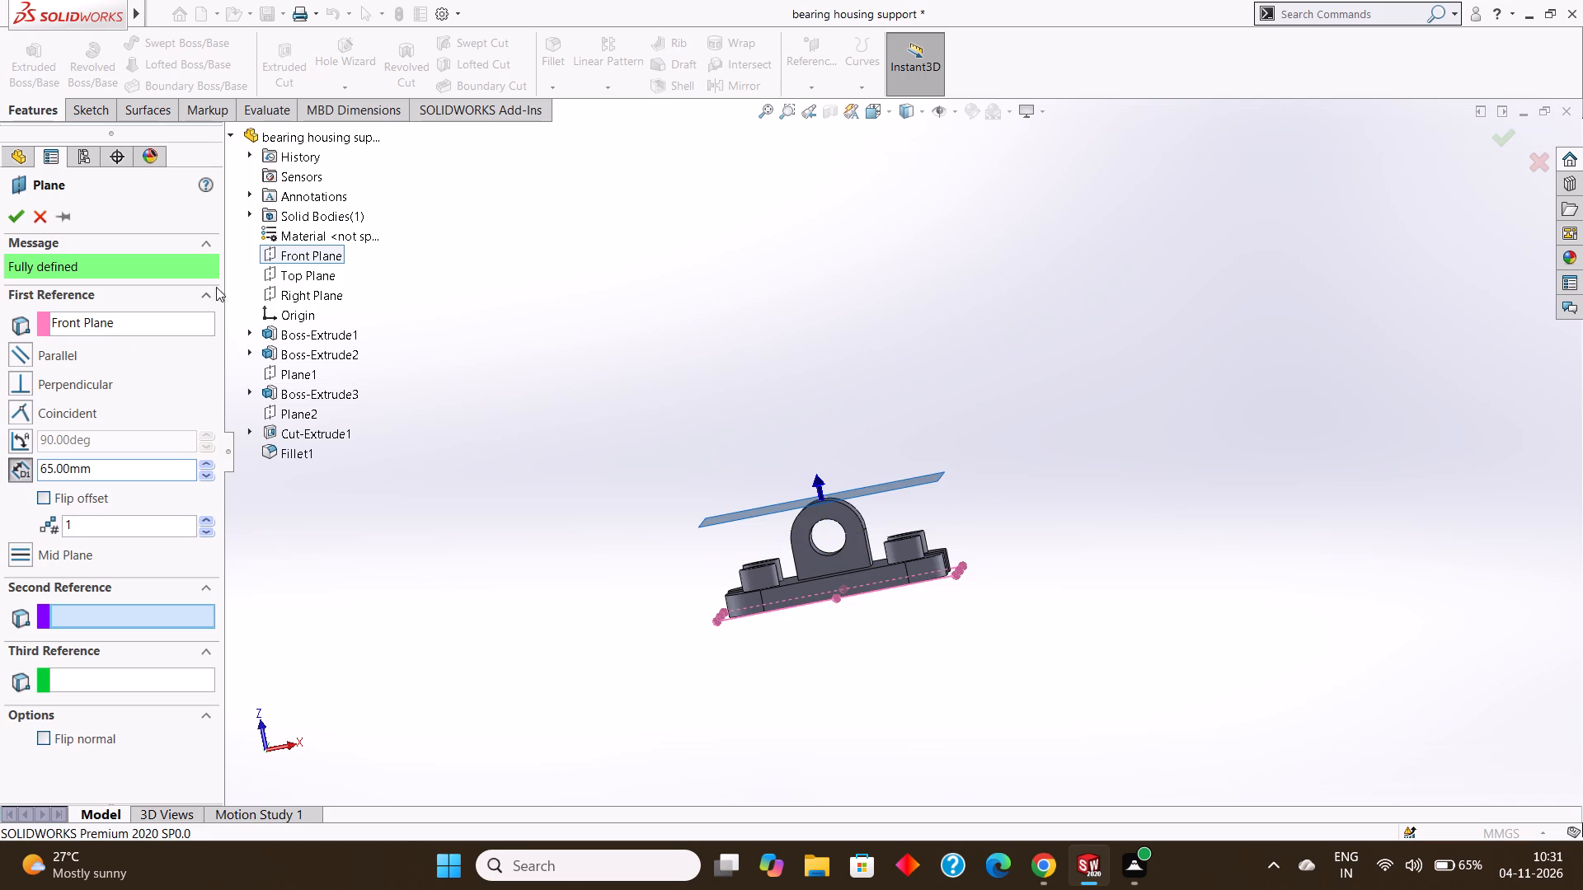
pyautogui.click(16, 211)
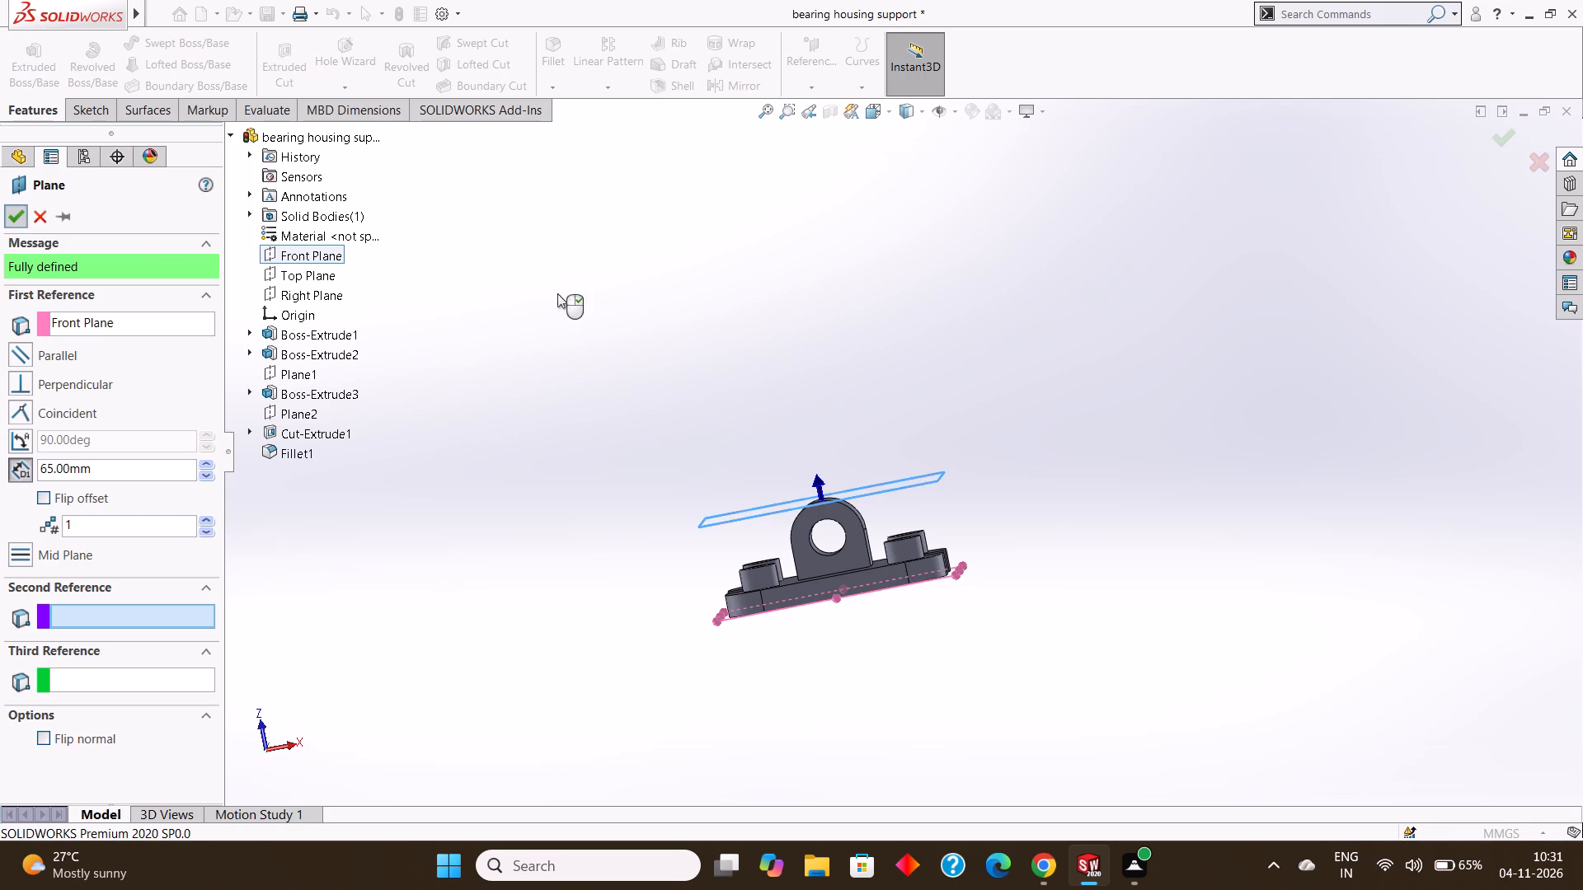
# Open a new sketch on the 65 mm offset plane, viewed square-on from the housing side.
pyautogui.moveTo(879, 324); pyautogui.dragTo(911, 446, button='middle')
pyautogui.moveTo(1033, 388); pyautogui.dragTo(983, 383, button='middle')
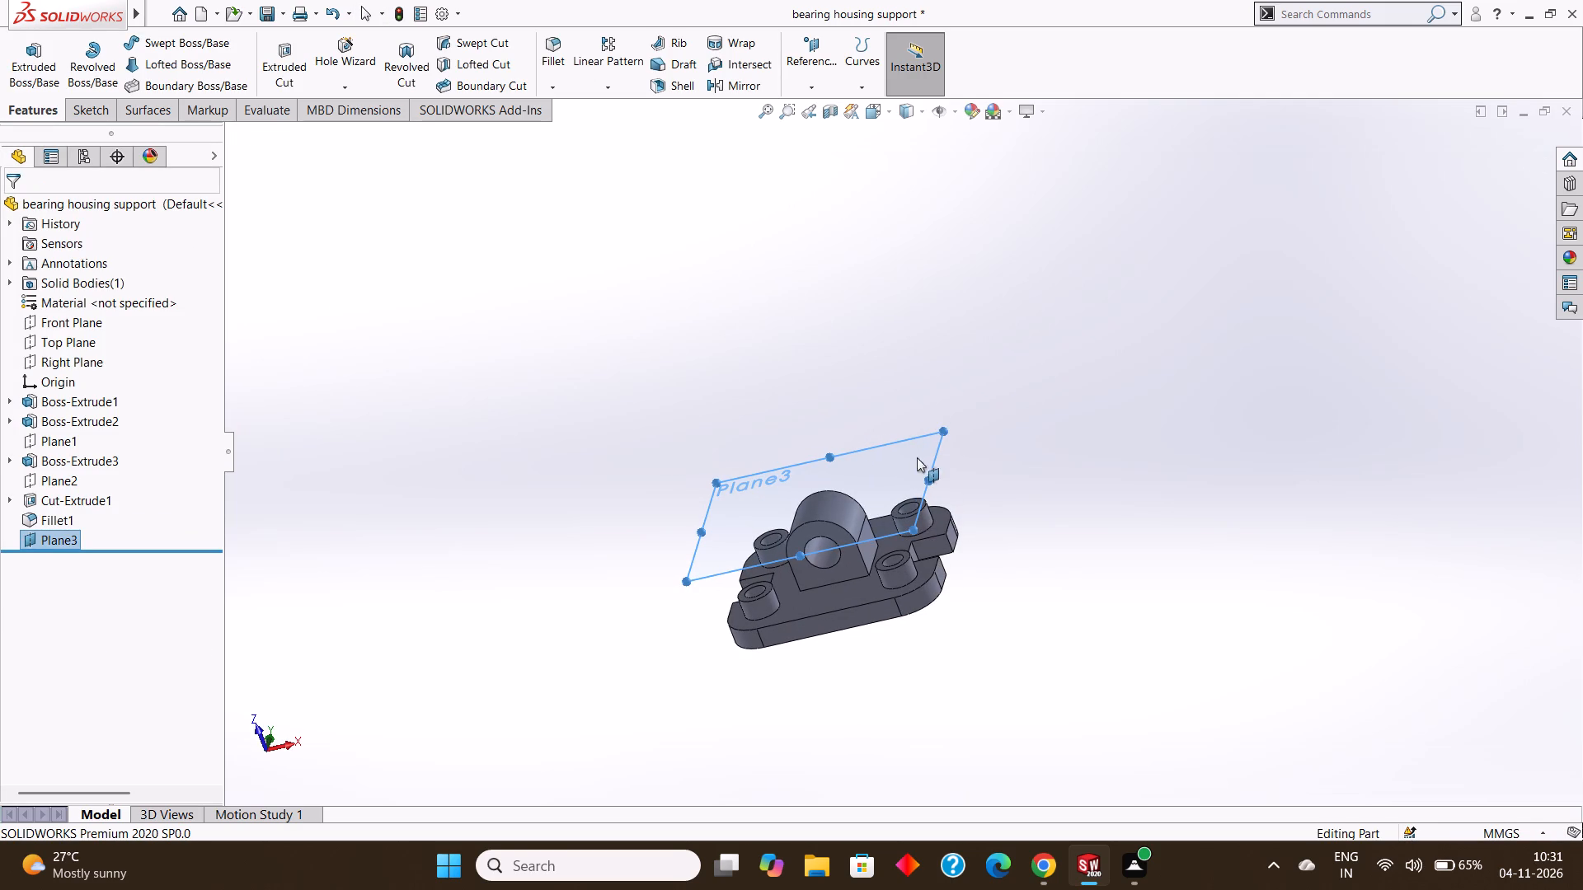
pyautogui.click(896, 452)
pyautogui.click(964, 410)
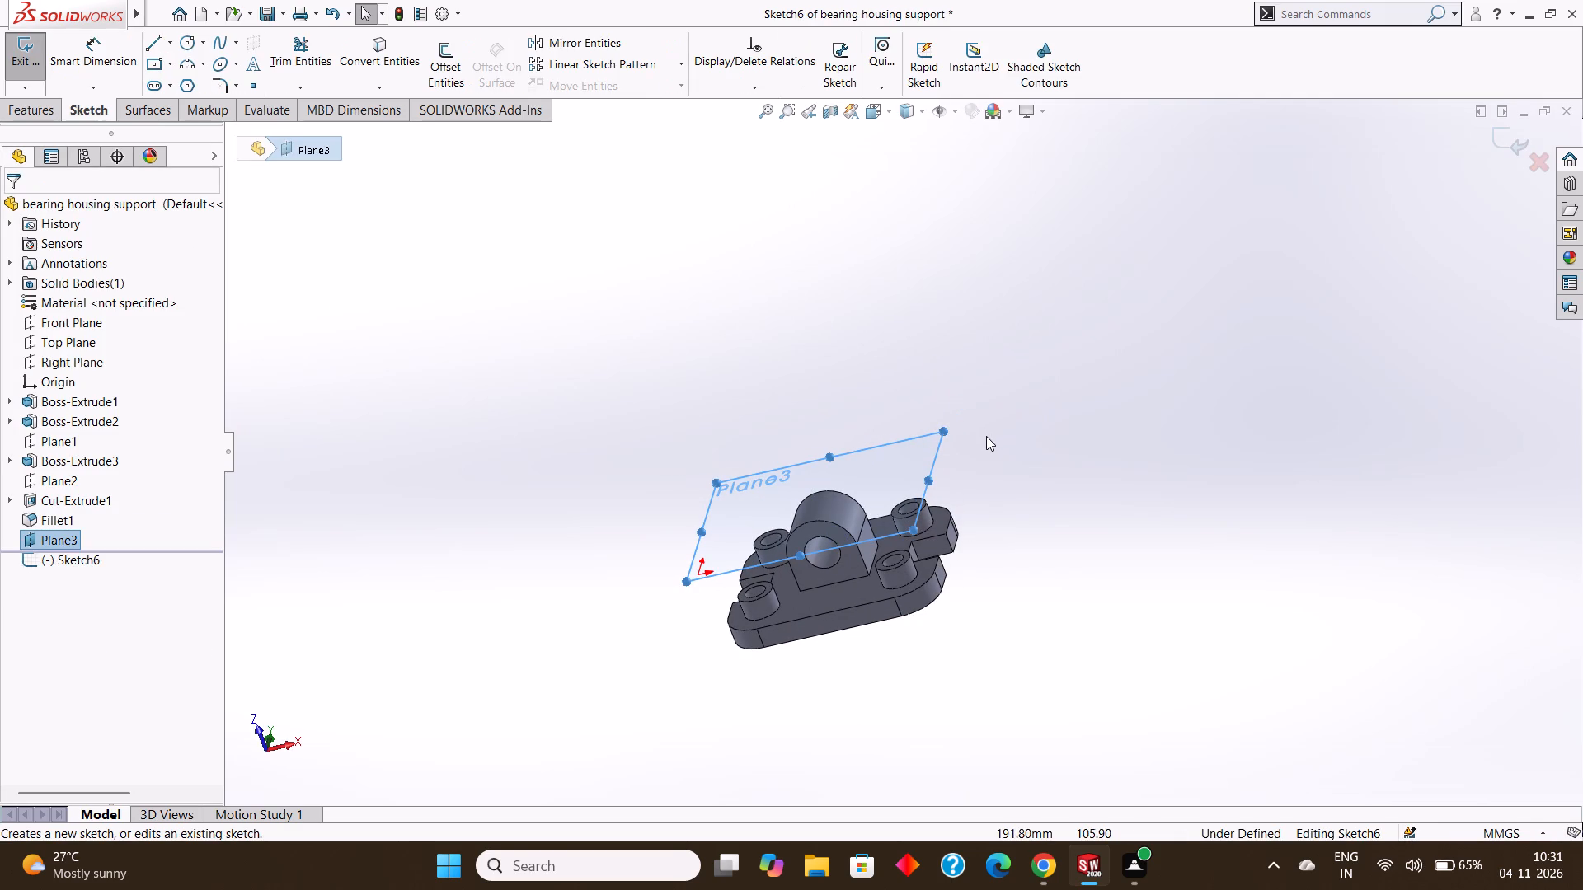
pyautogui.hotkey('ctrl', '8')
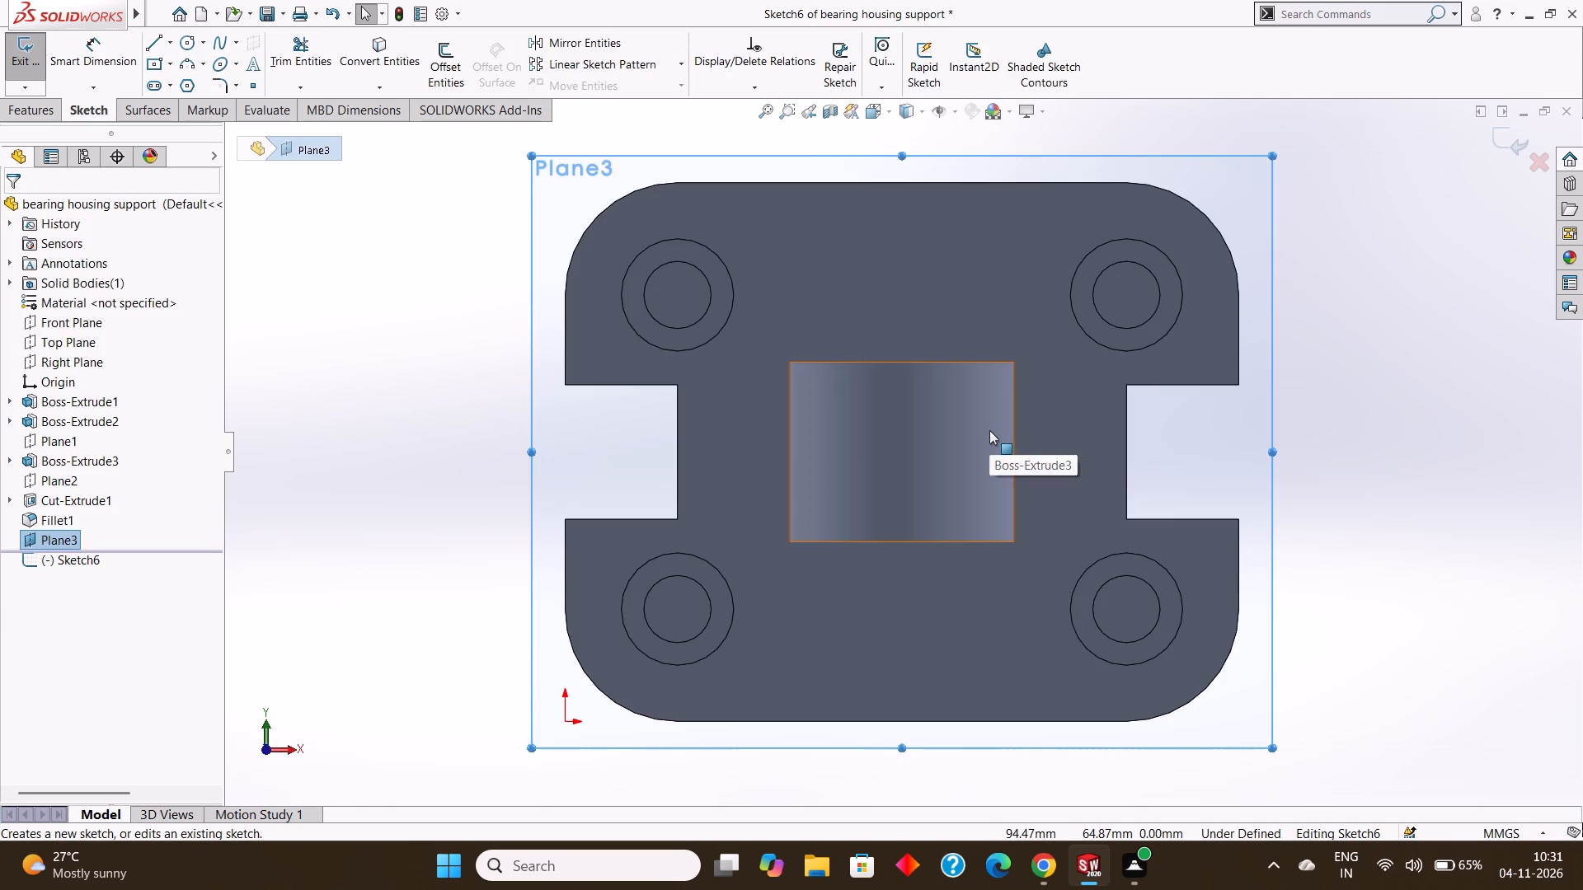
pyautogui.hotkey('ctrl', '8')
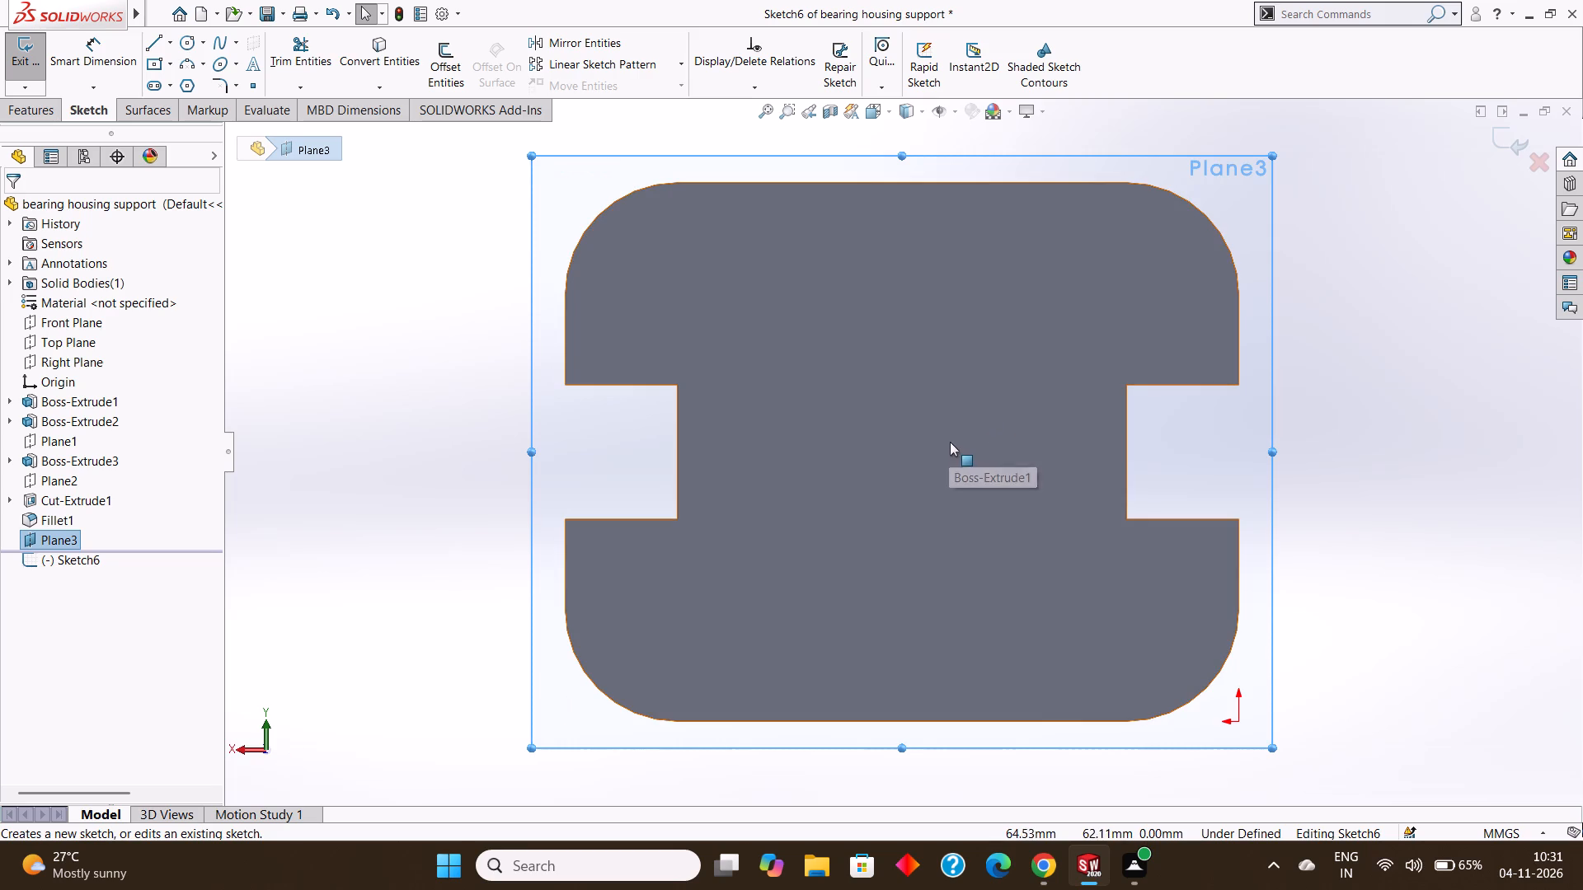
pyautogui.hotkey('ctrl', '8')
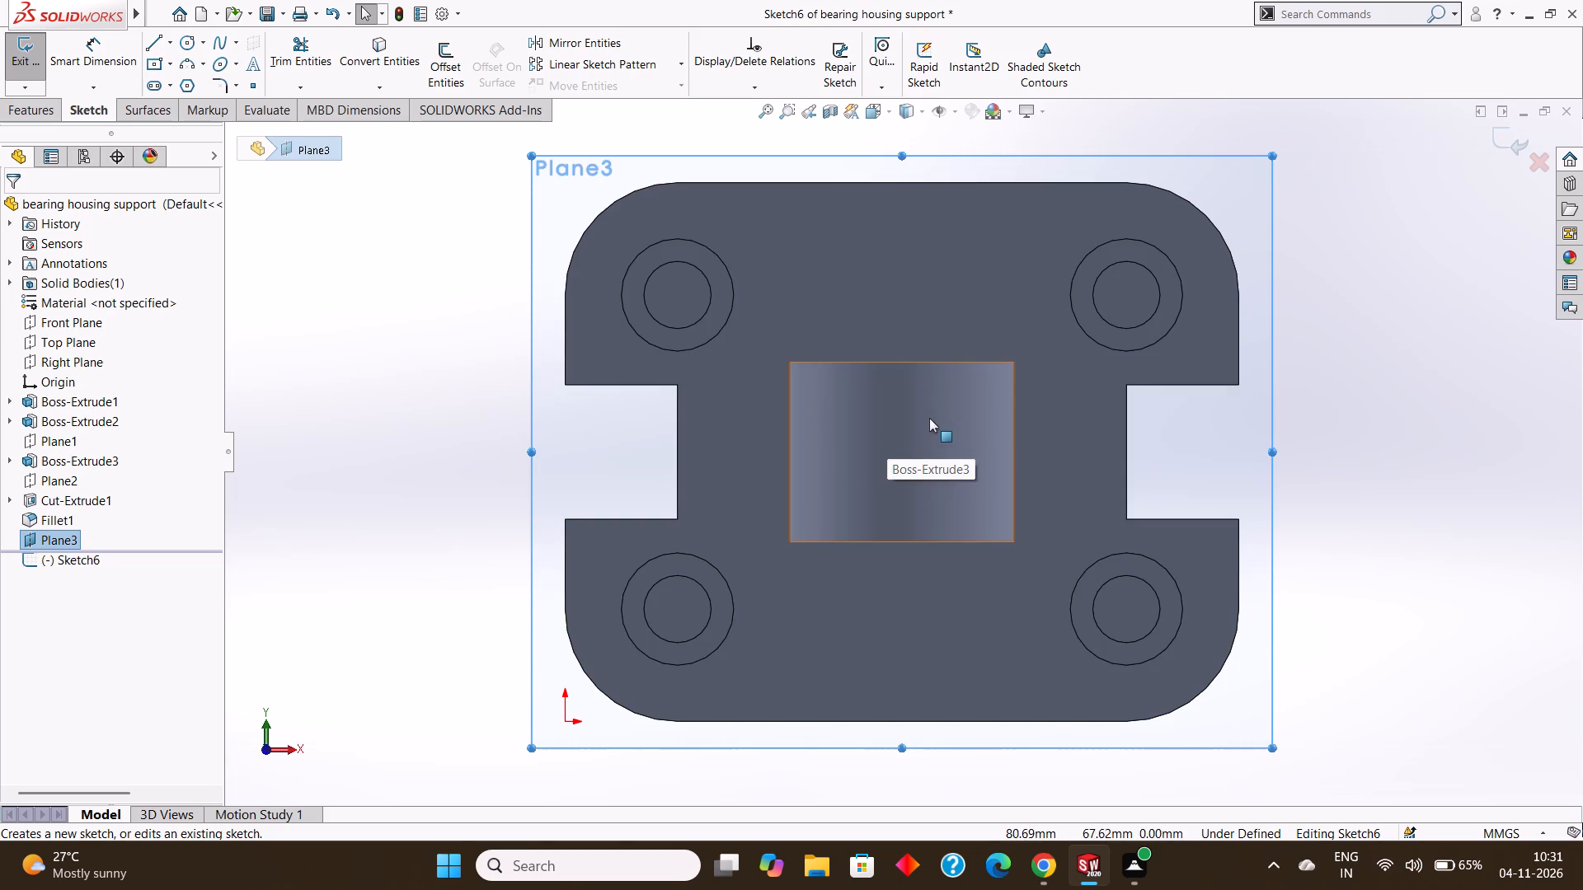
# Sketch a horizontal 15 mm centerline from the centre of the bearing housing towards its left side.
pyautogui.click(171, 43)
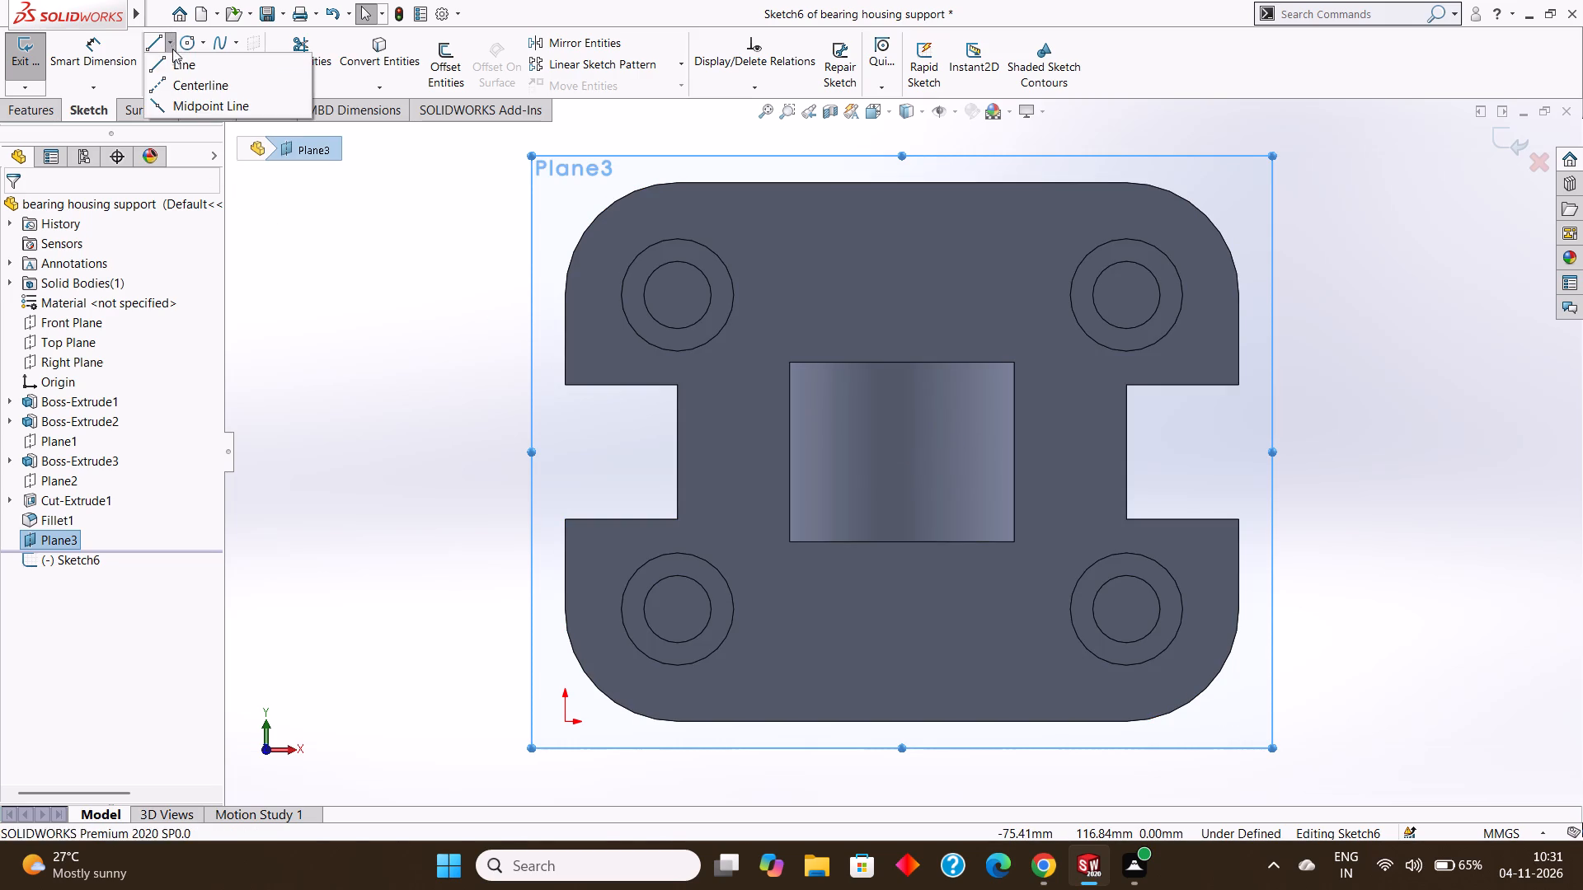
pyautogui.click(187, 83)
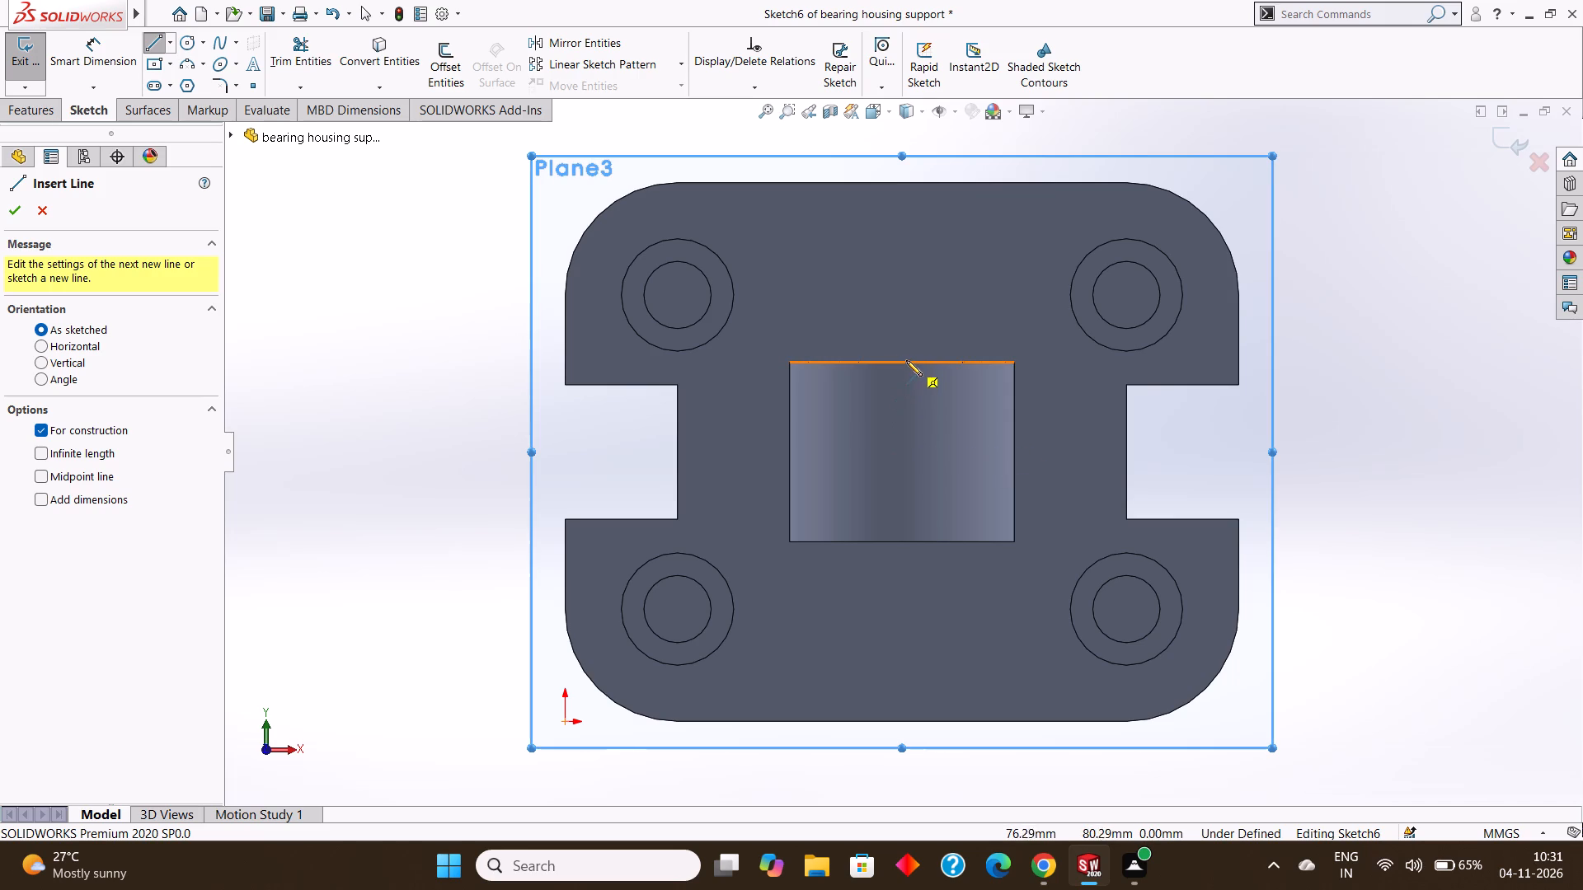
pyautogui.click(904, 452)
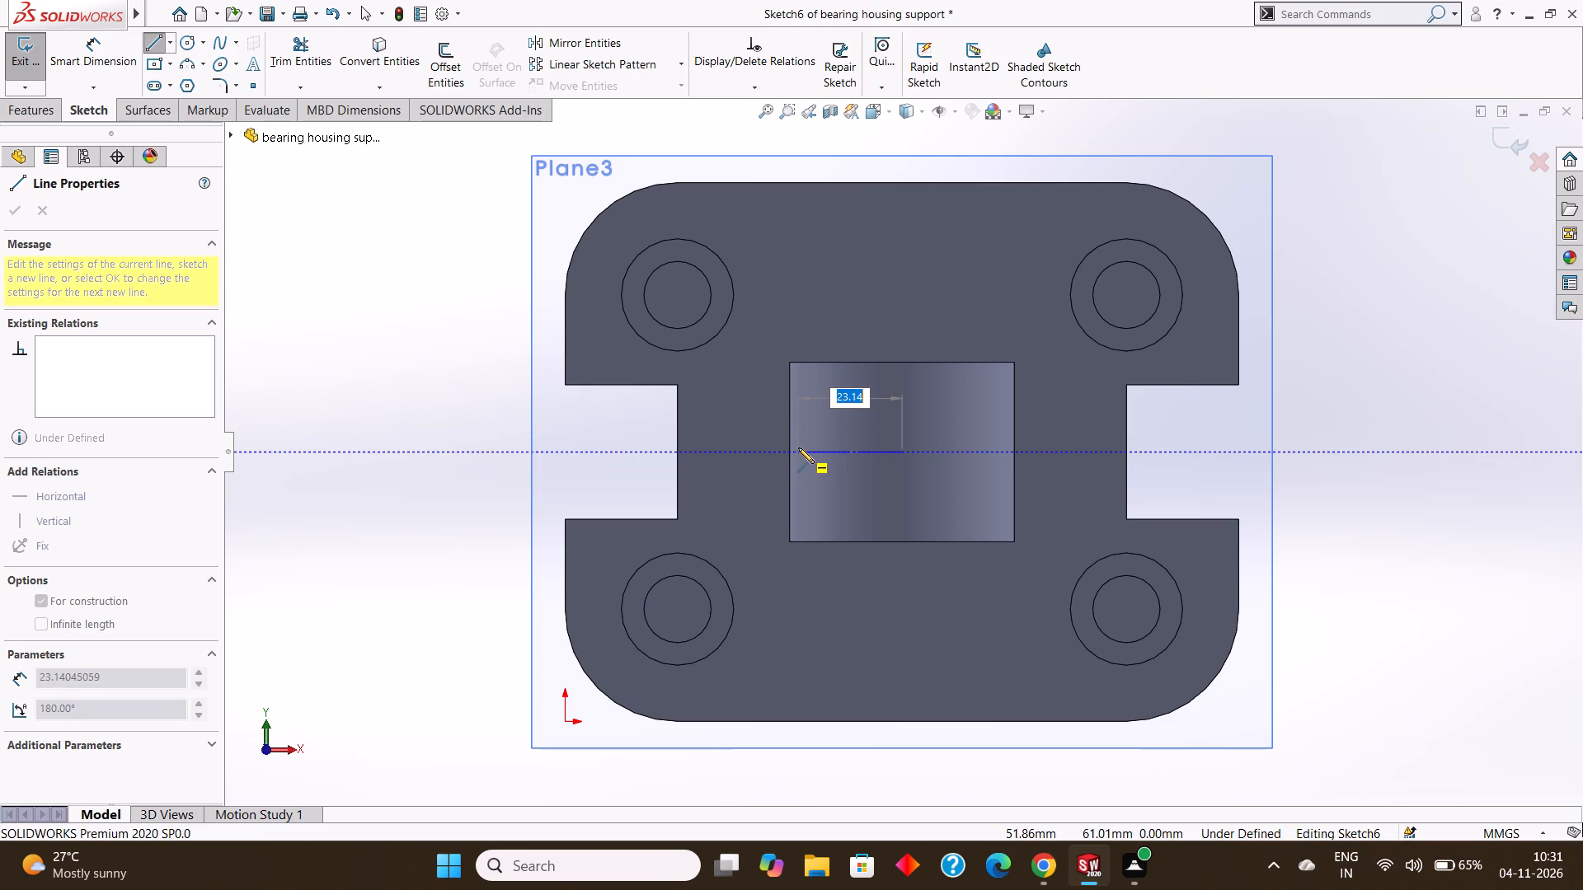
pyautogui.press('1')
pyautogui.press('5')
pyautogui.press('Return')
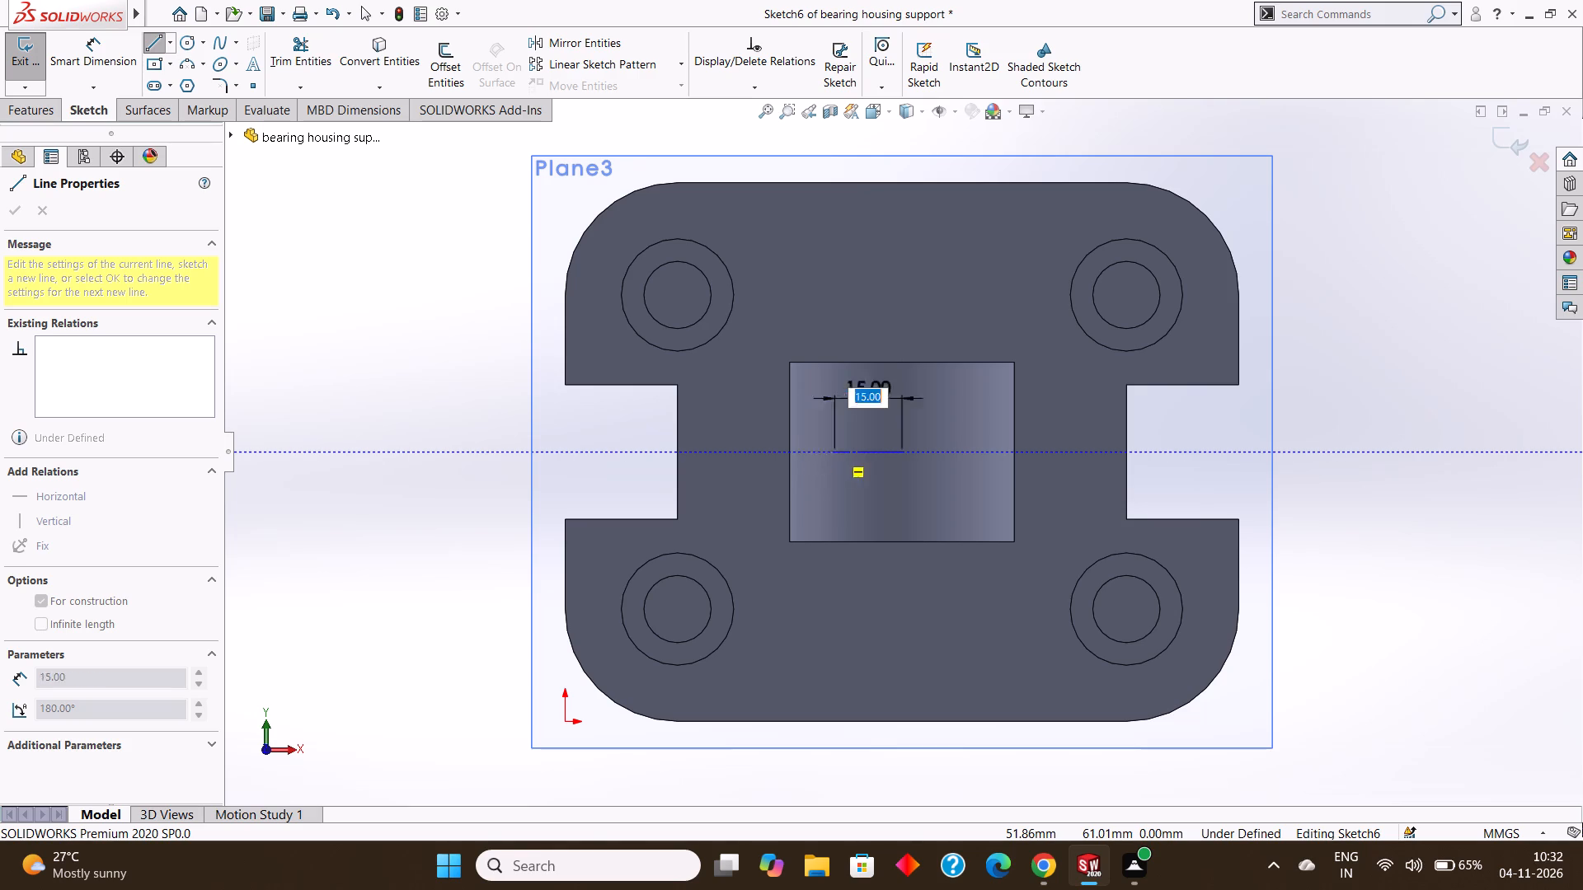
pyautogui.press('`')
pyautogui.press('Escape')
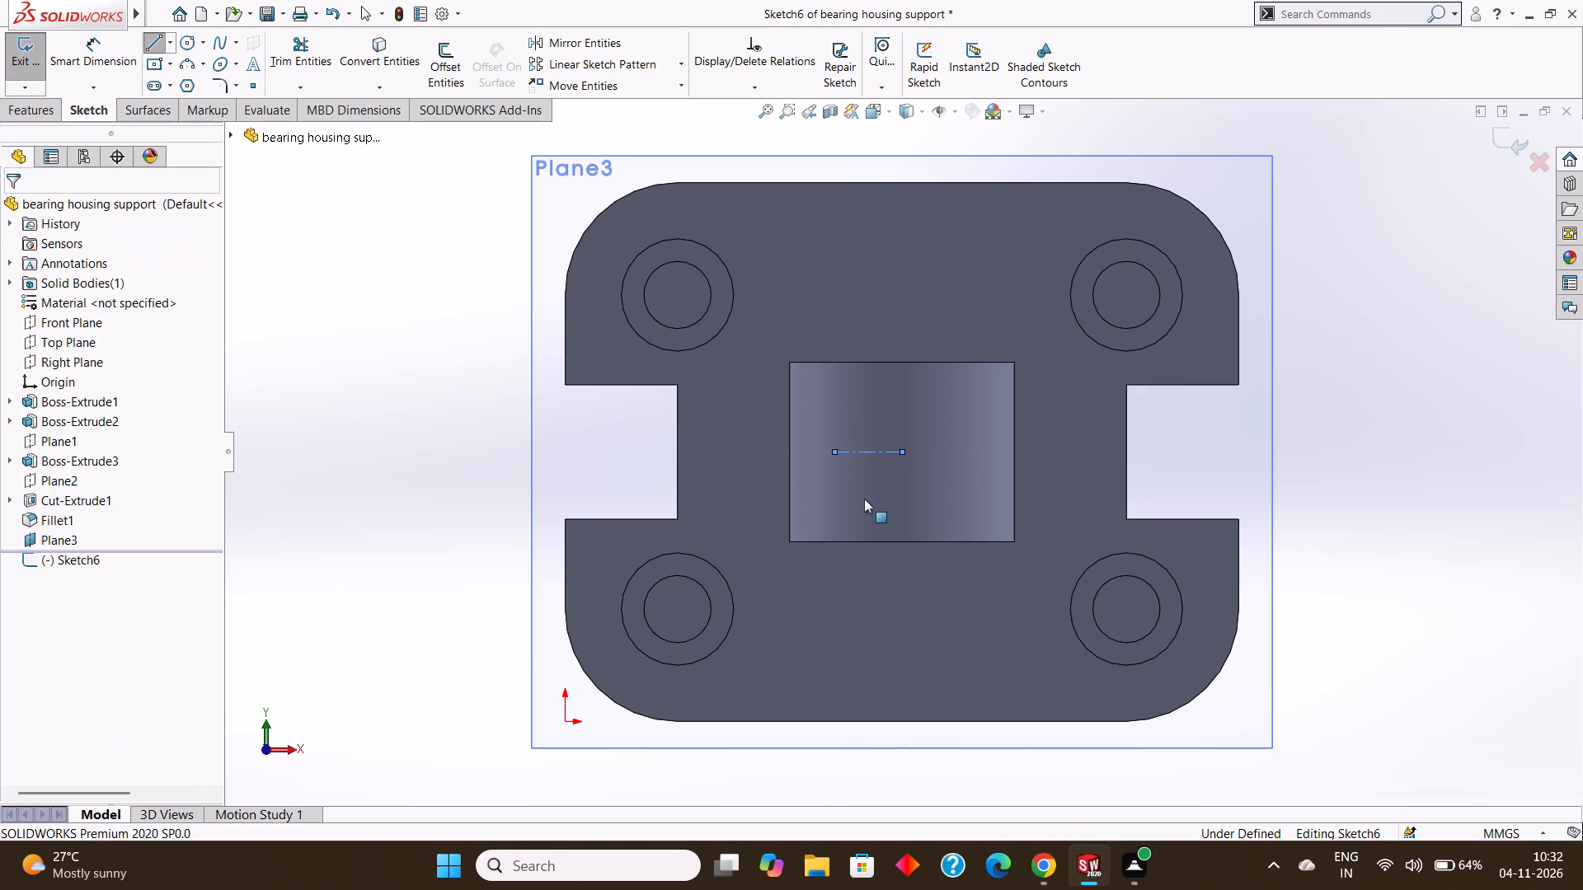
pyautogui.press('Escape')
# Sketch a second horizontal 15 mm centerline from the housing centre towards its right side.
pyautogui.click(170, 43)
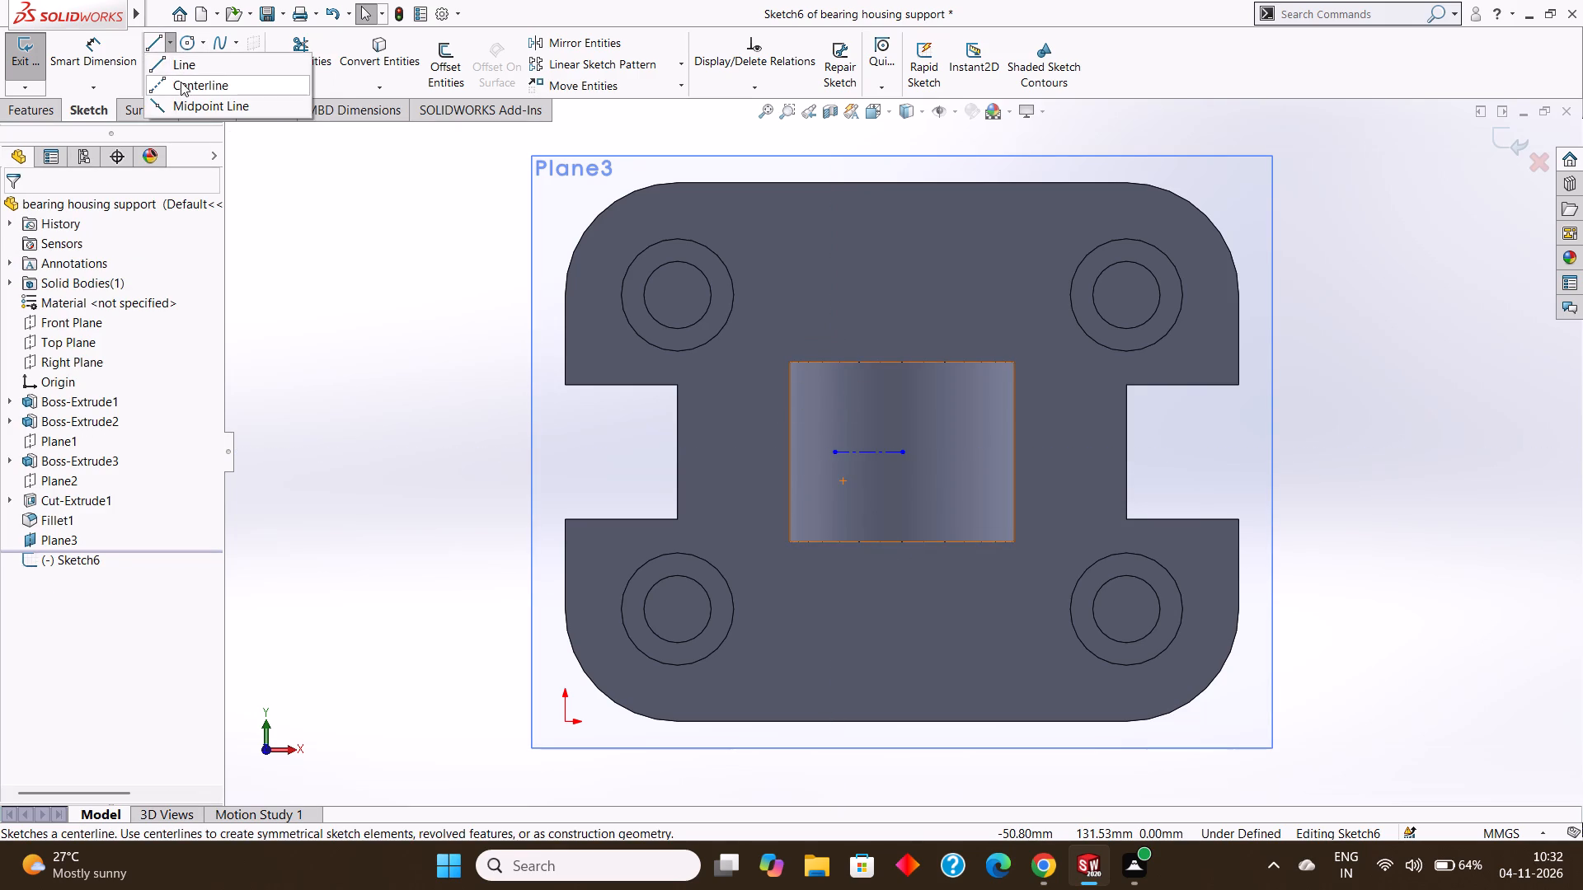
pyautogui.click(184, 82)
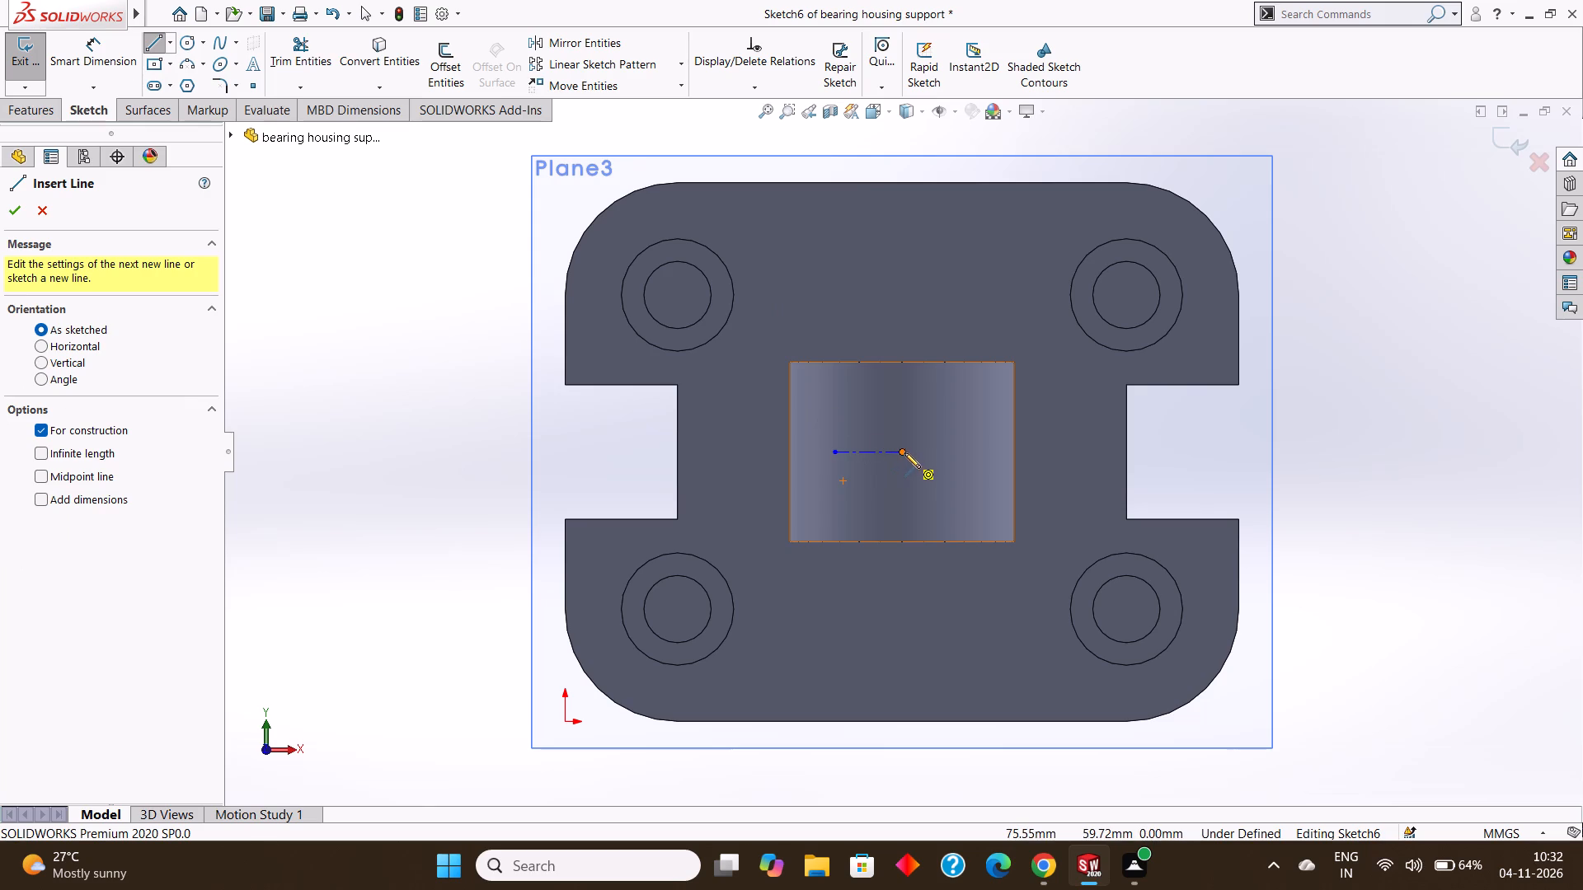
pyautogui.click(904, 450)
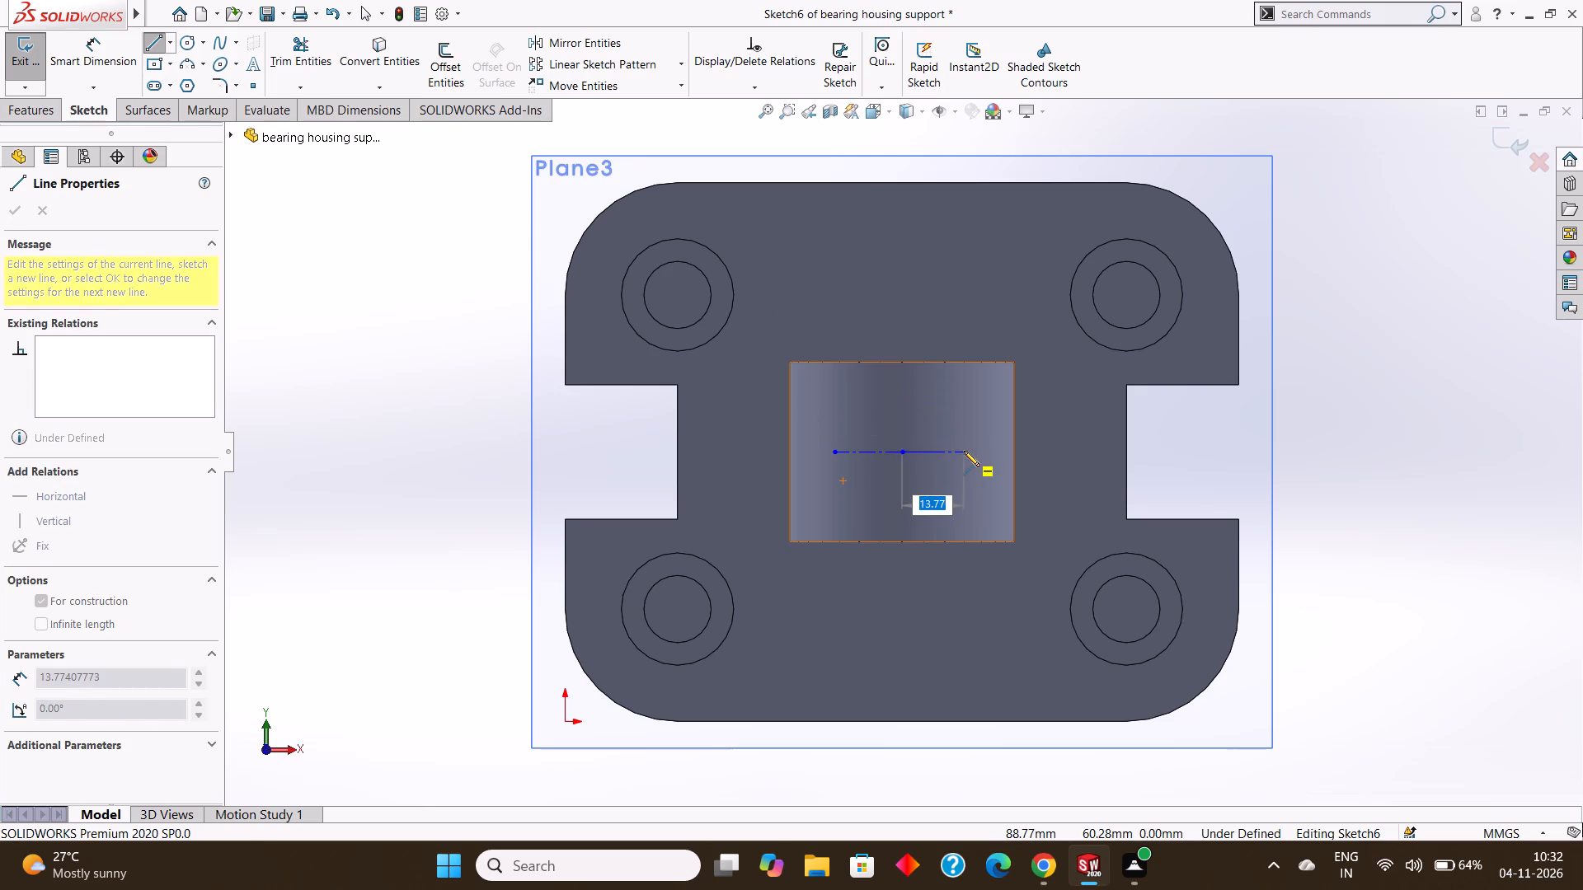
pyautogui.write('15')
pyautogui.press('Return')
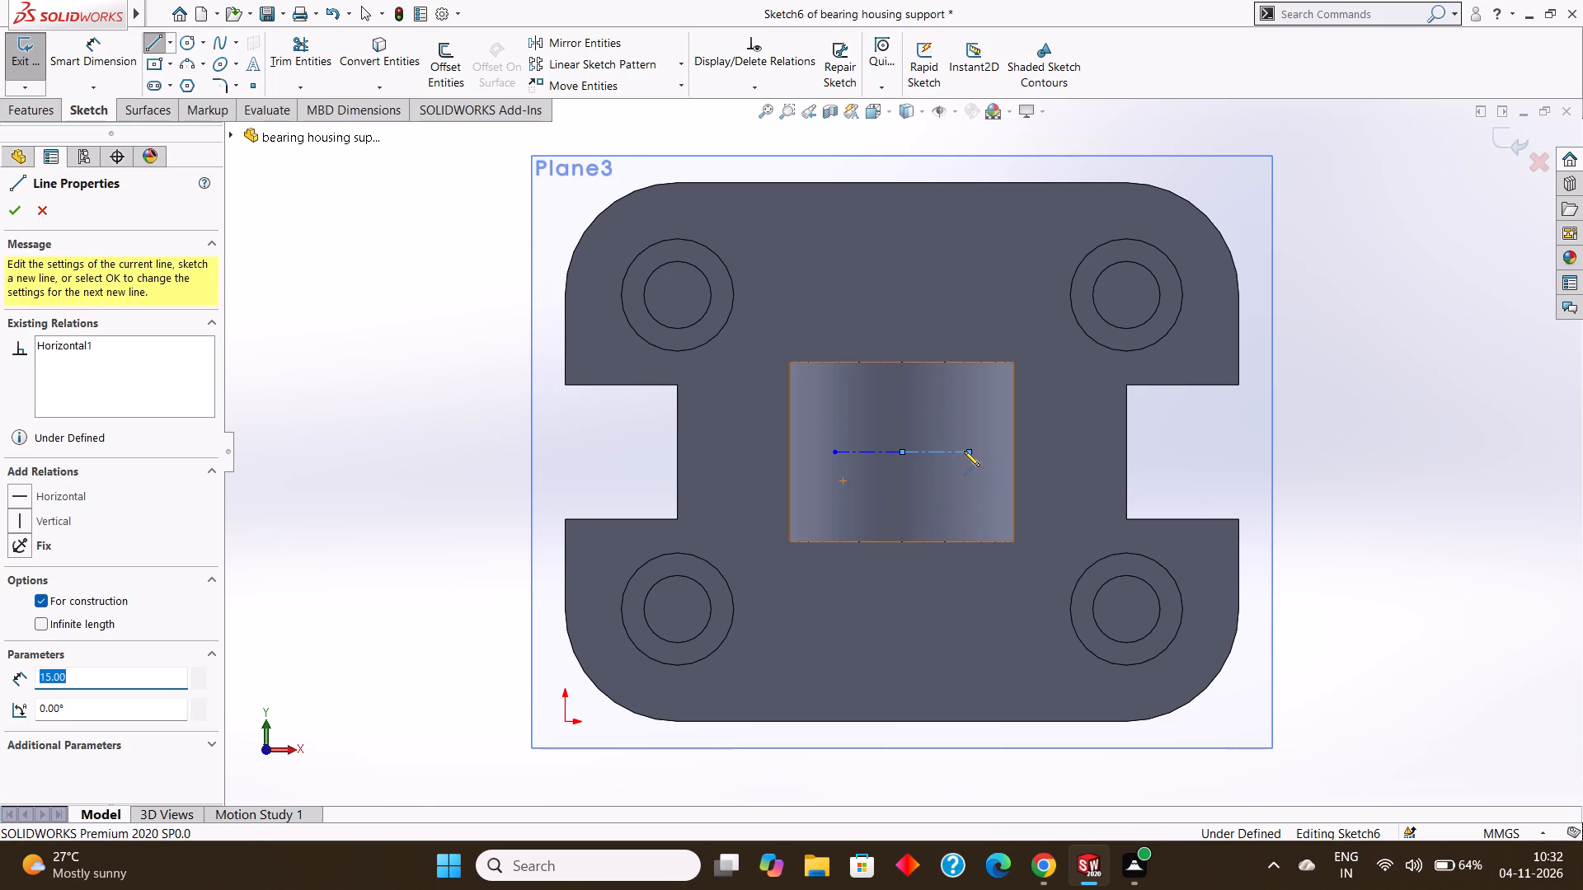
pyautogui.press('Escape')
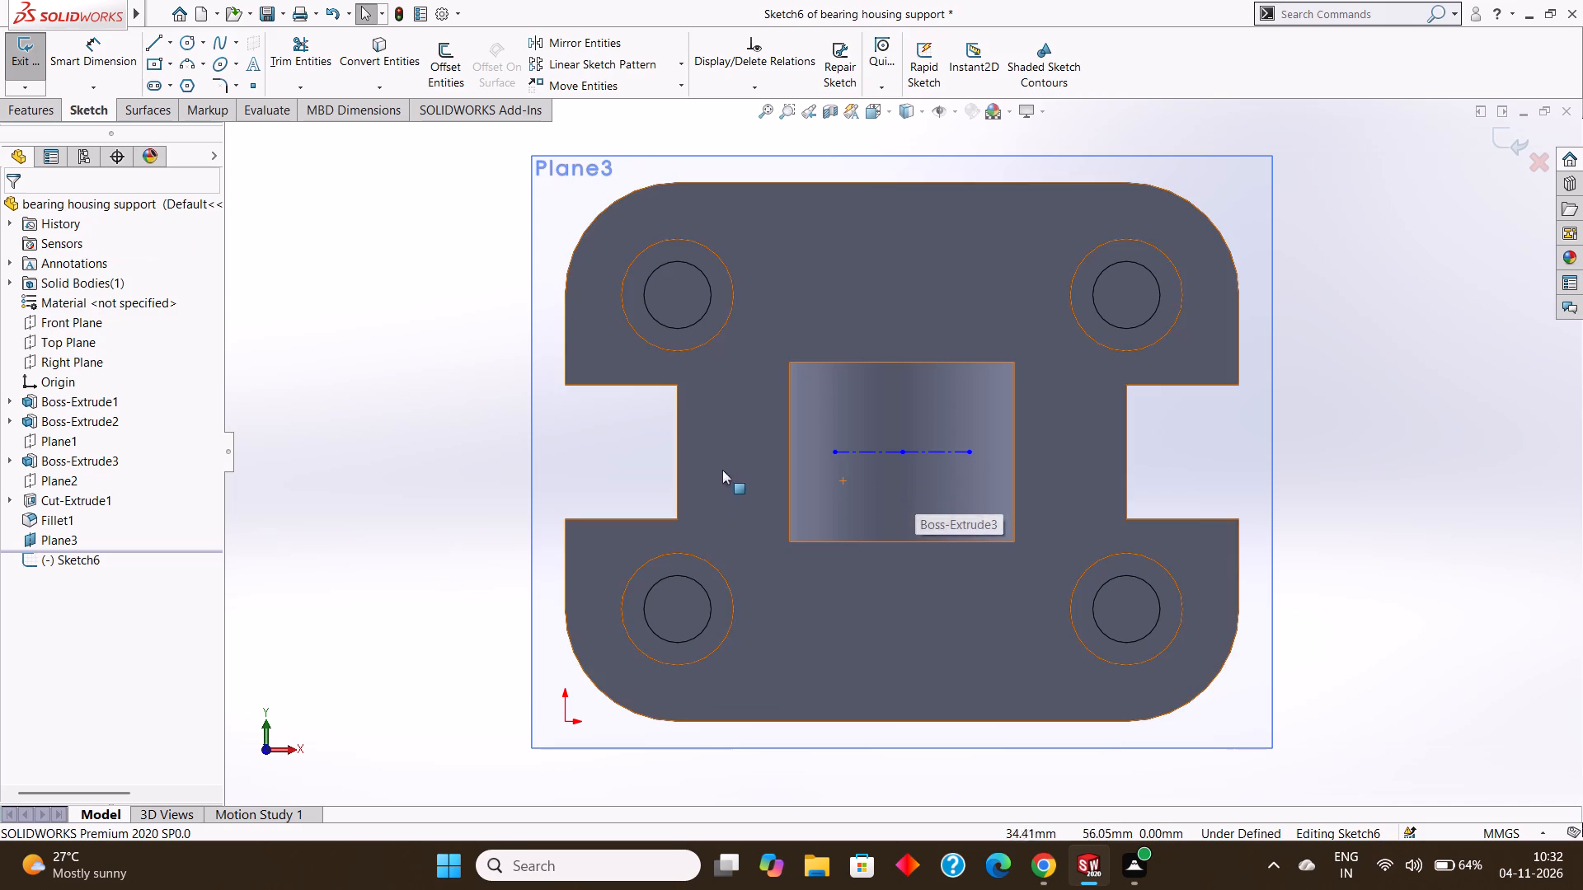
# Sketch a closed 30 mm by 10 mm rectangle of lines around the centerlines, starting 5 mm above their left endpoint.
pyautogui.click(151, 44)
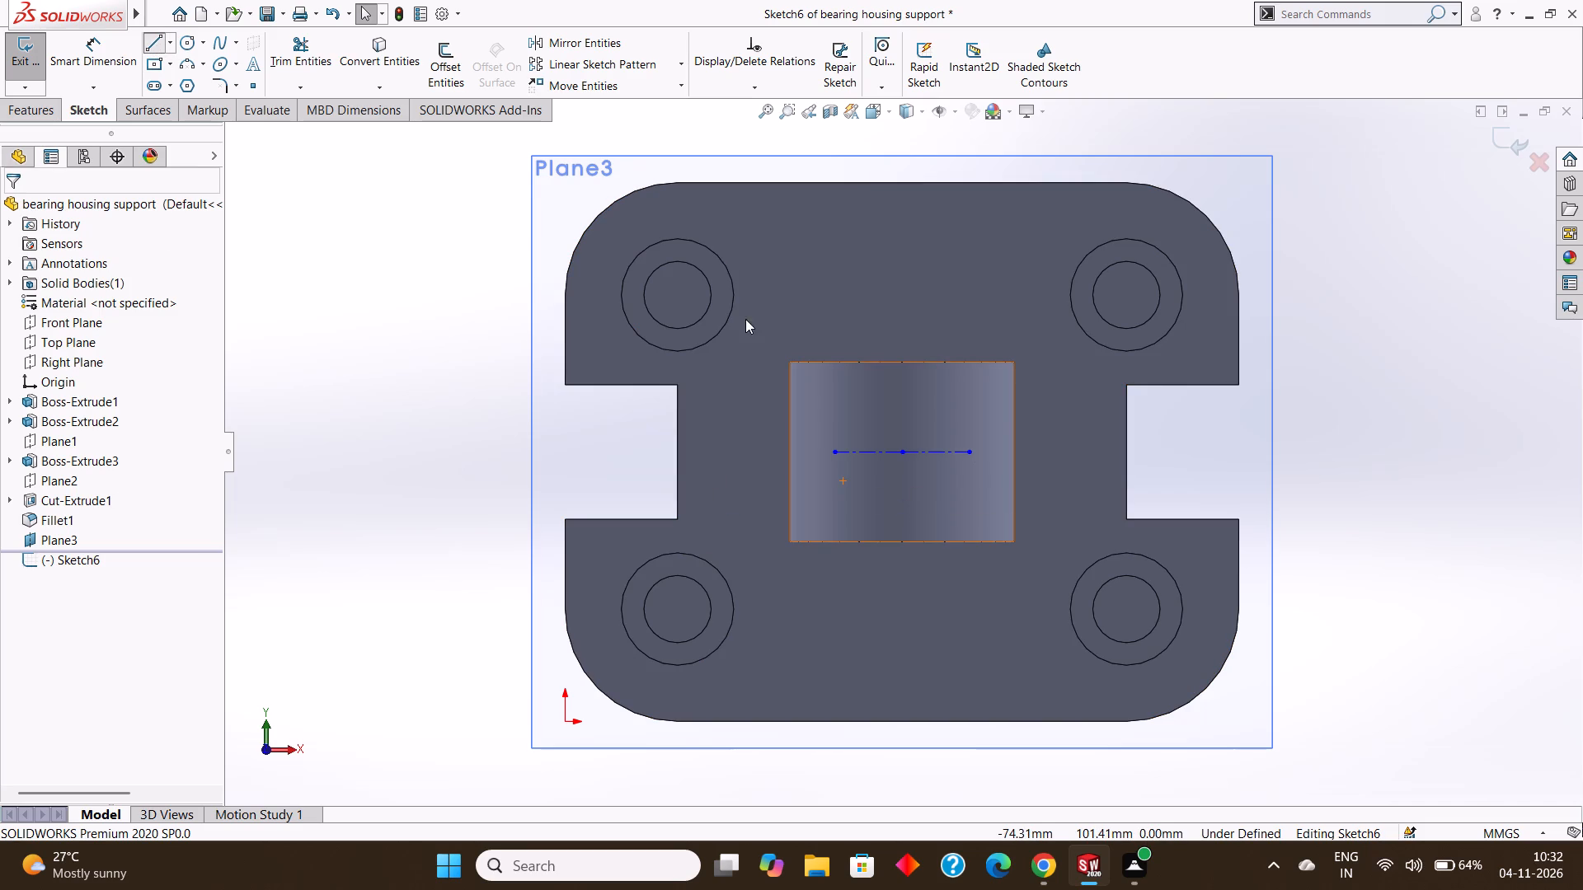
pyautogui.click(835, 451)
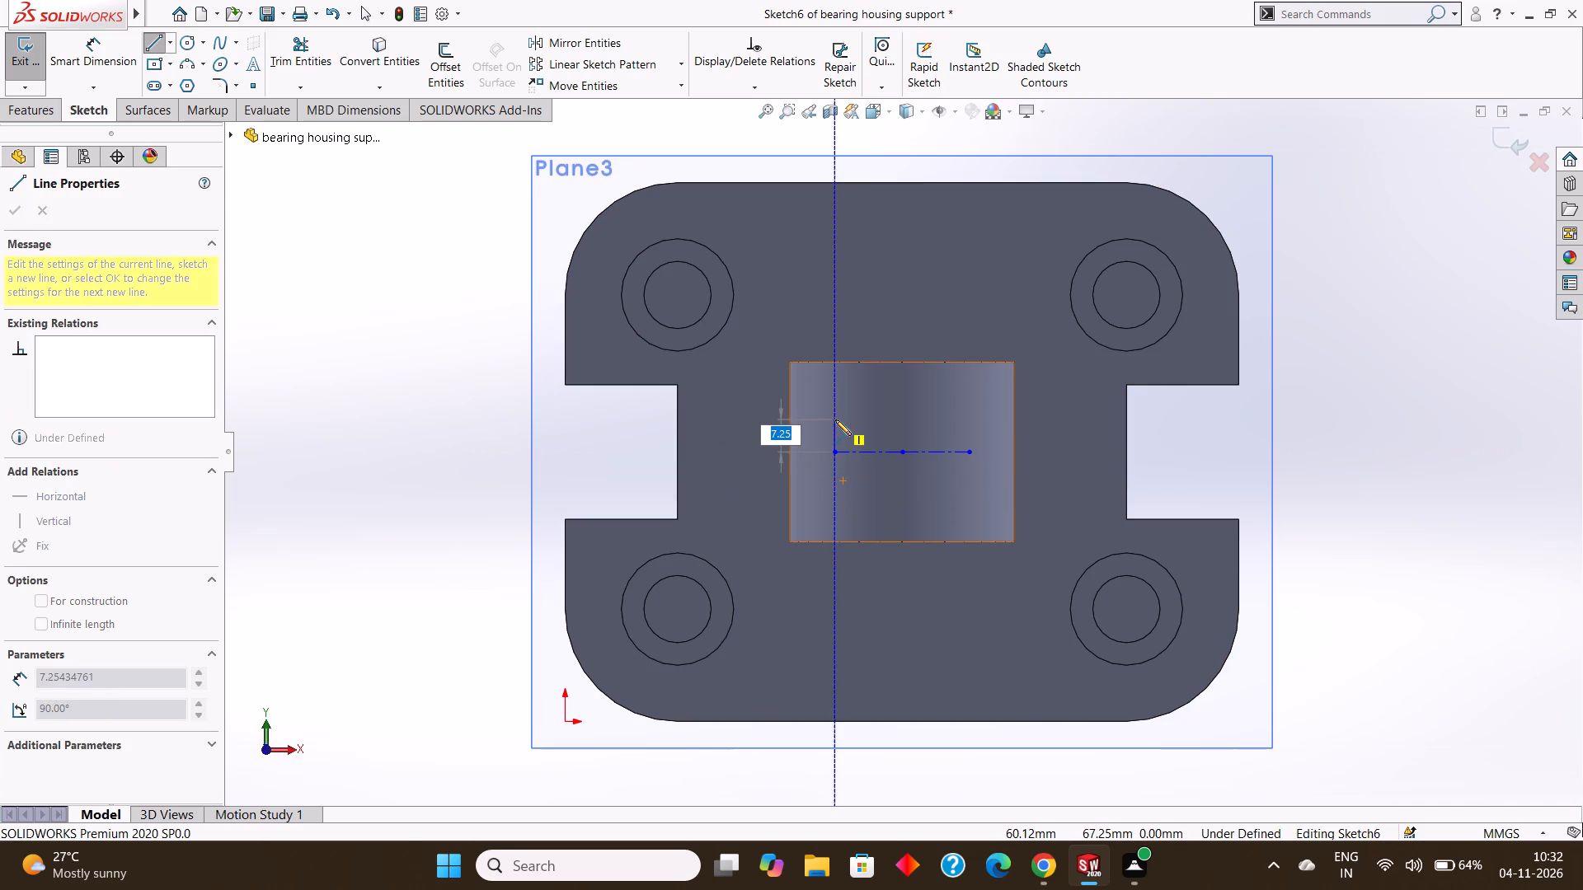
pyautogui.press('BackSpace')
pyautogui.press('5')
pyautogui.press('Return')
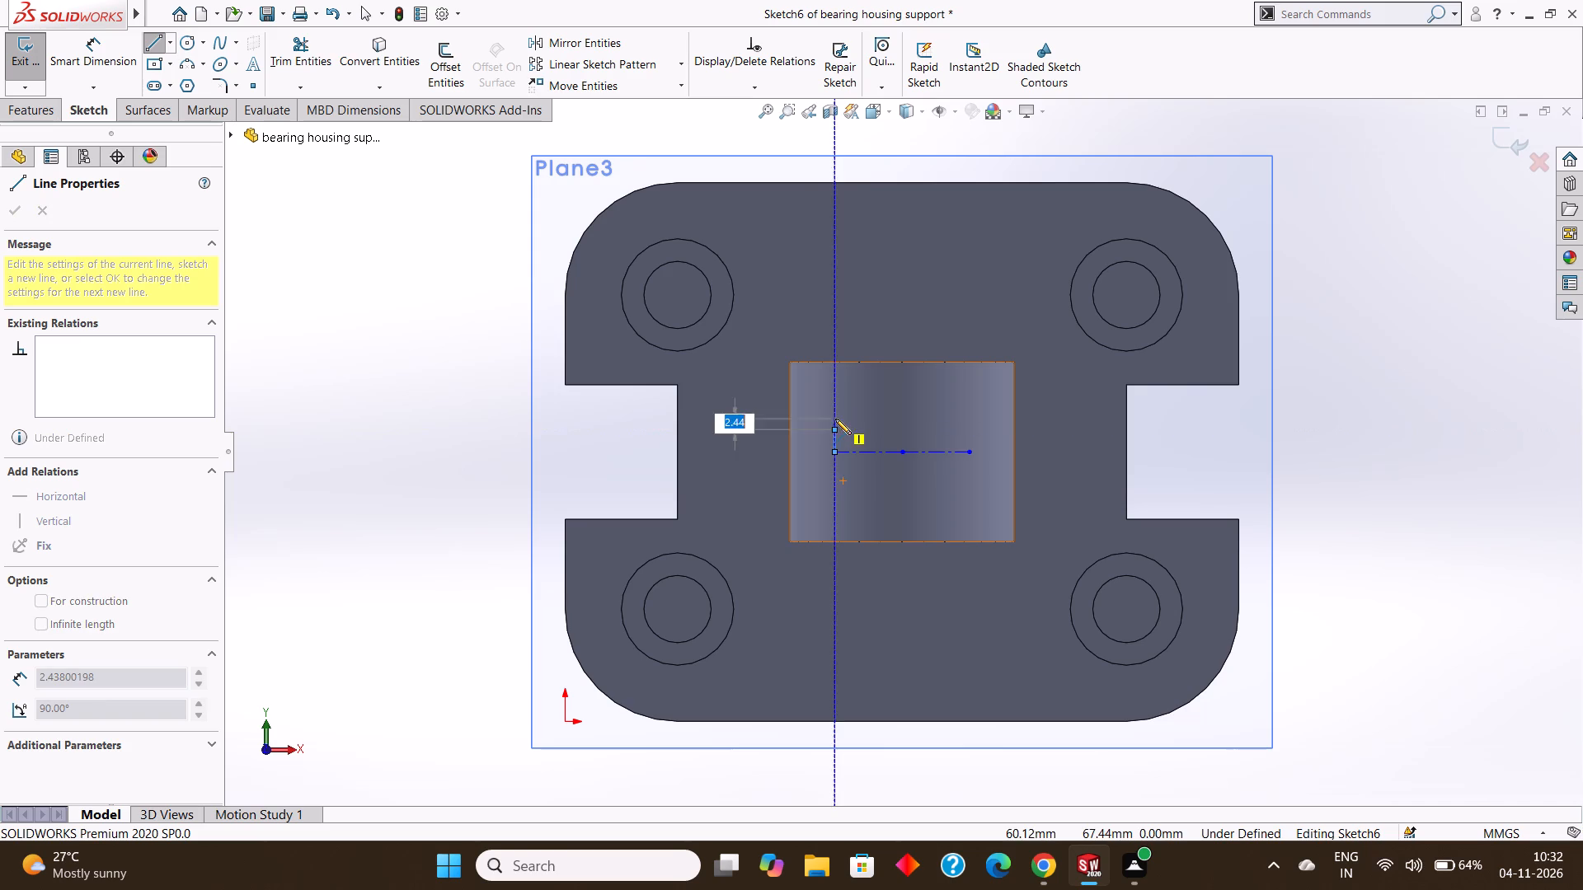
pyautogui.click(970, 430)
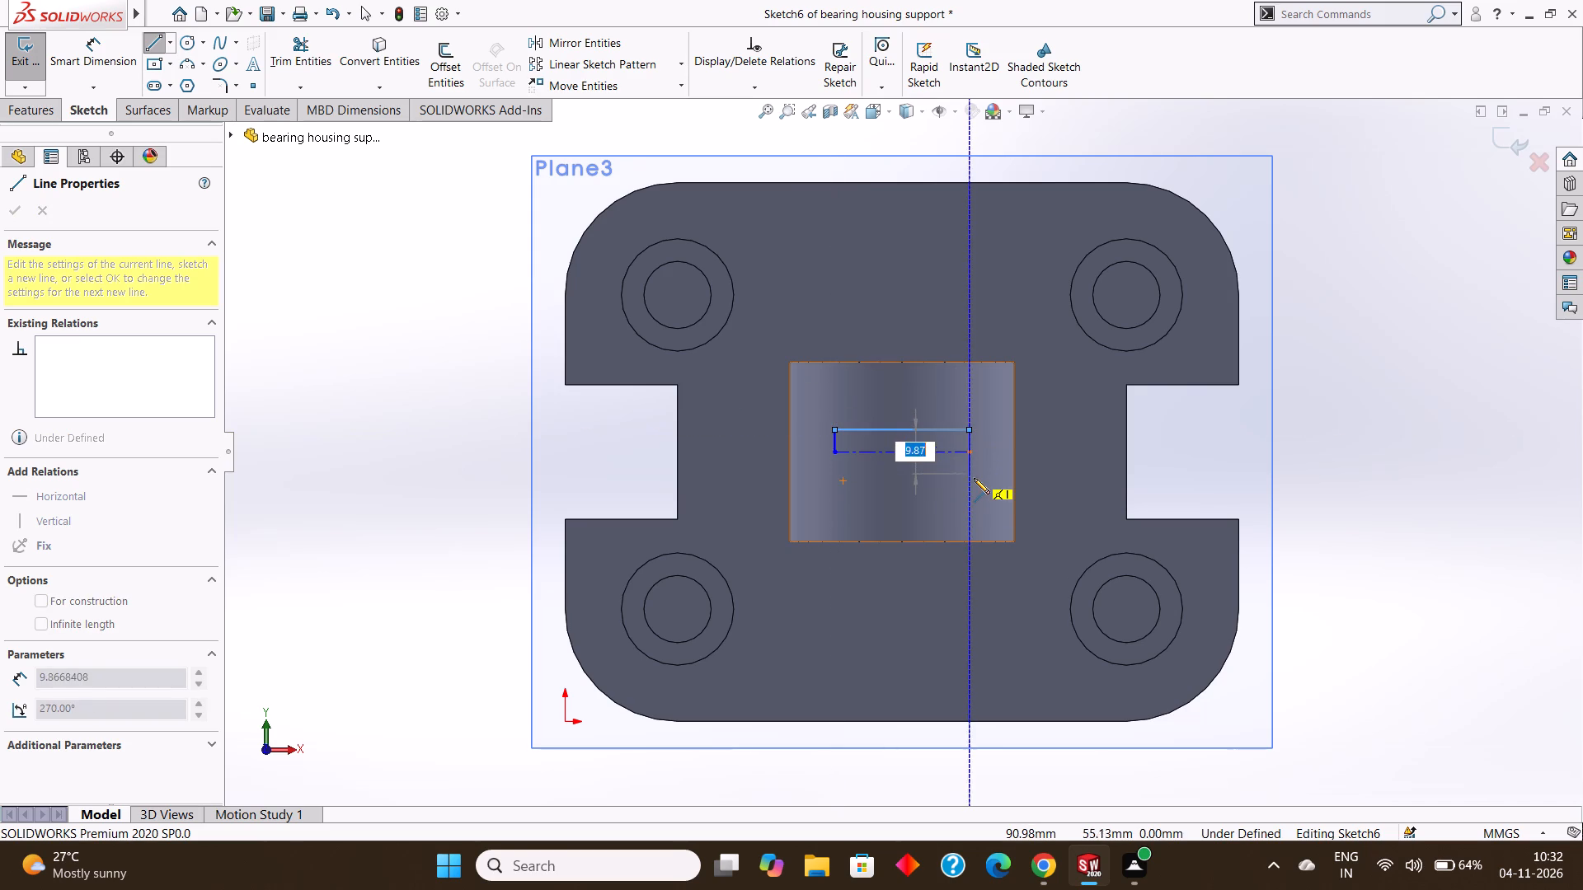
pyautogui.write('10')
pyautogui.press('Return')
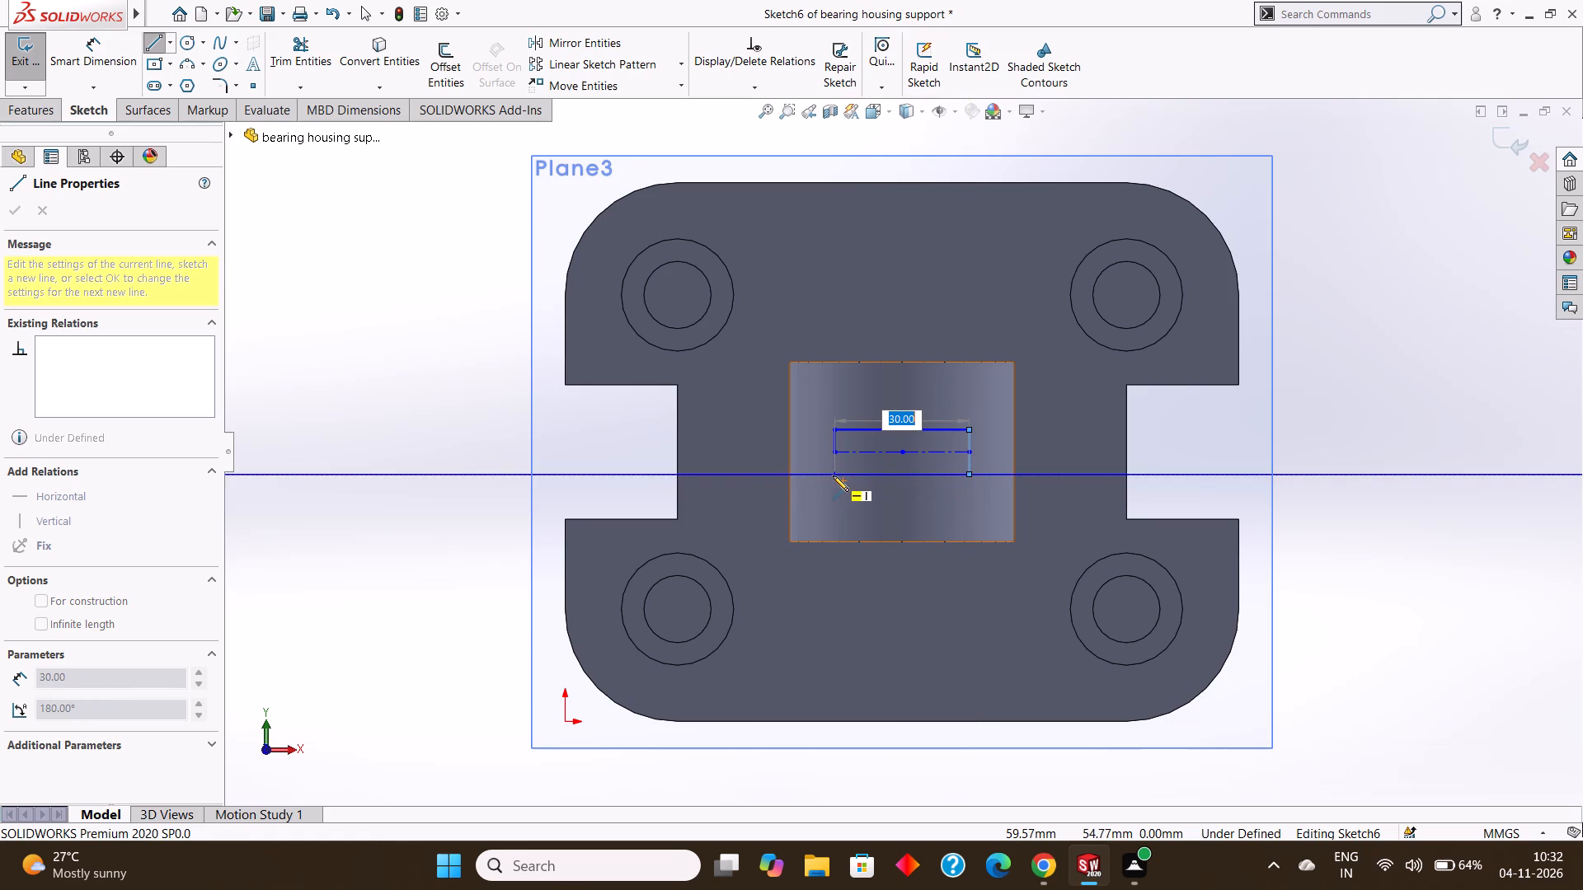
pyautogui.click(835, 475)
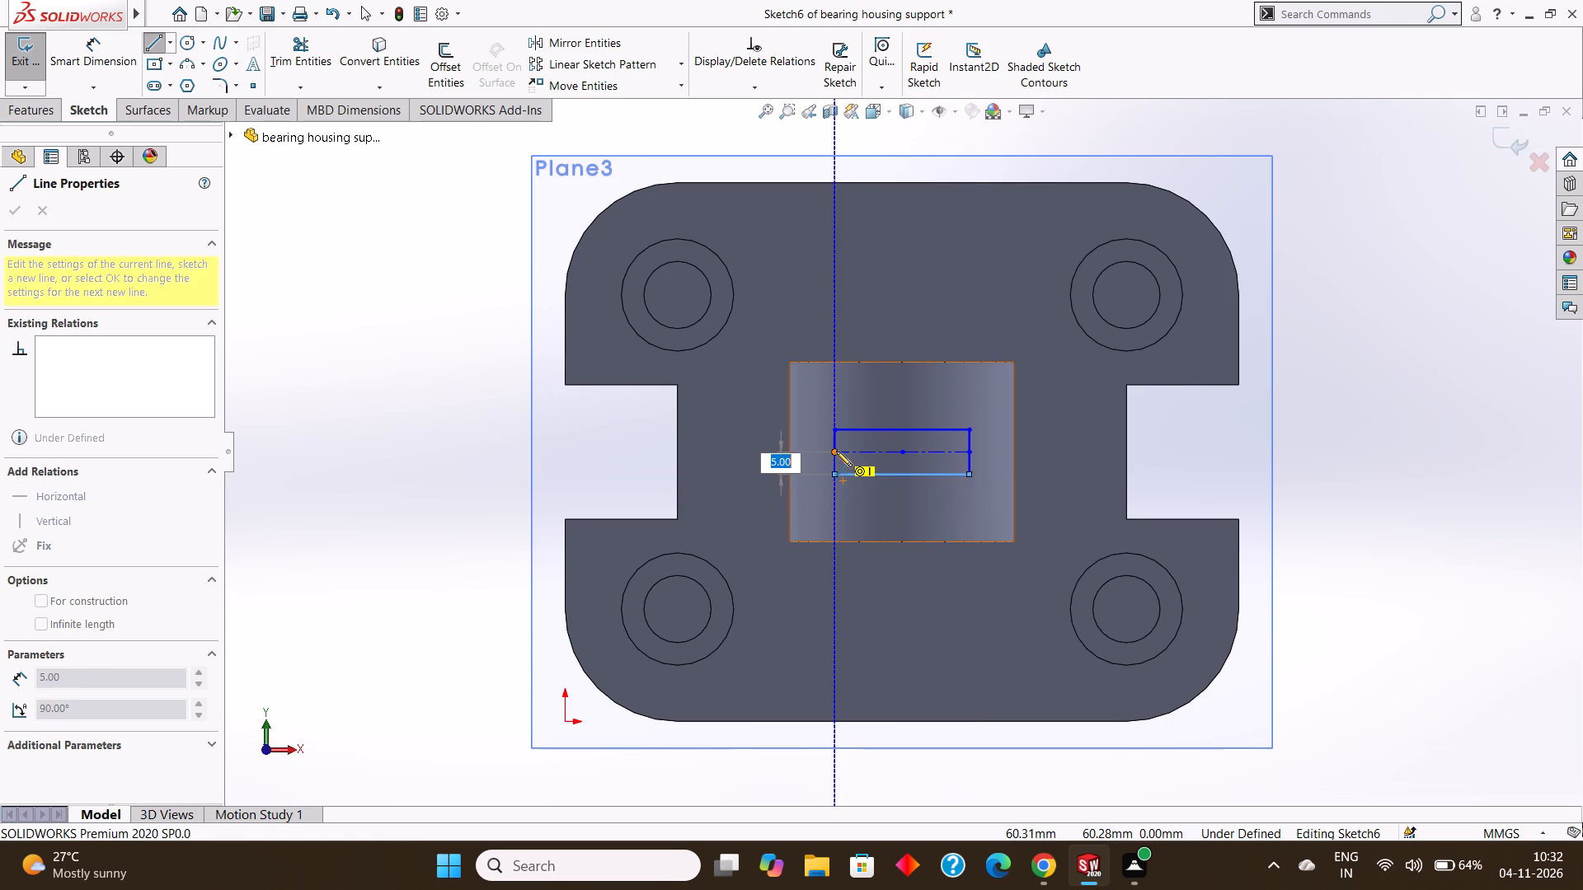
pyautogui.click(838, 450)
pyautogui.press('Escape')
pyautogui.press('Escape')
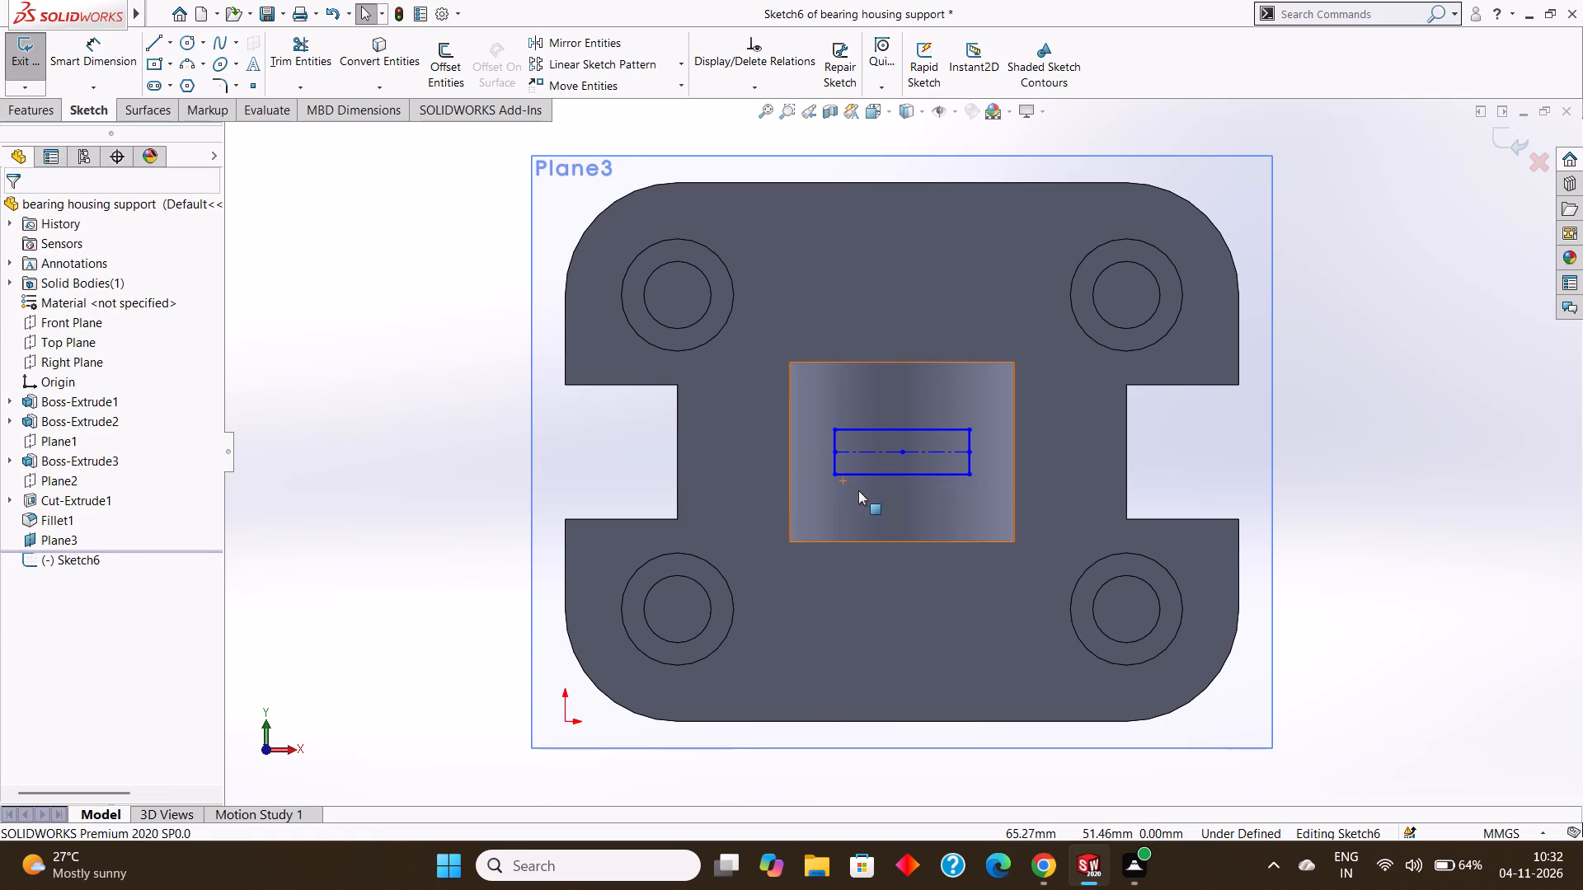
# Trim away both centerlines and the rectangle's two short vertical sides, leaving only the long horizontal lines.
pyautogui.click(297, 48)
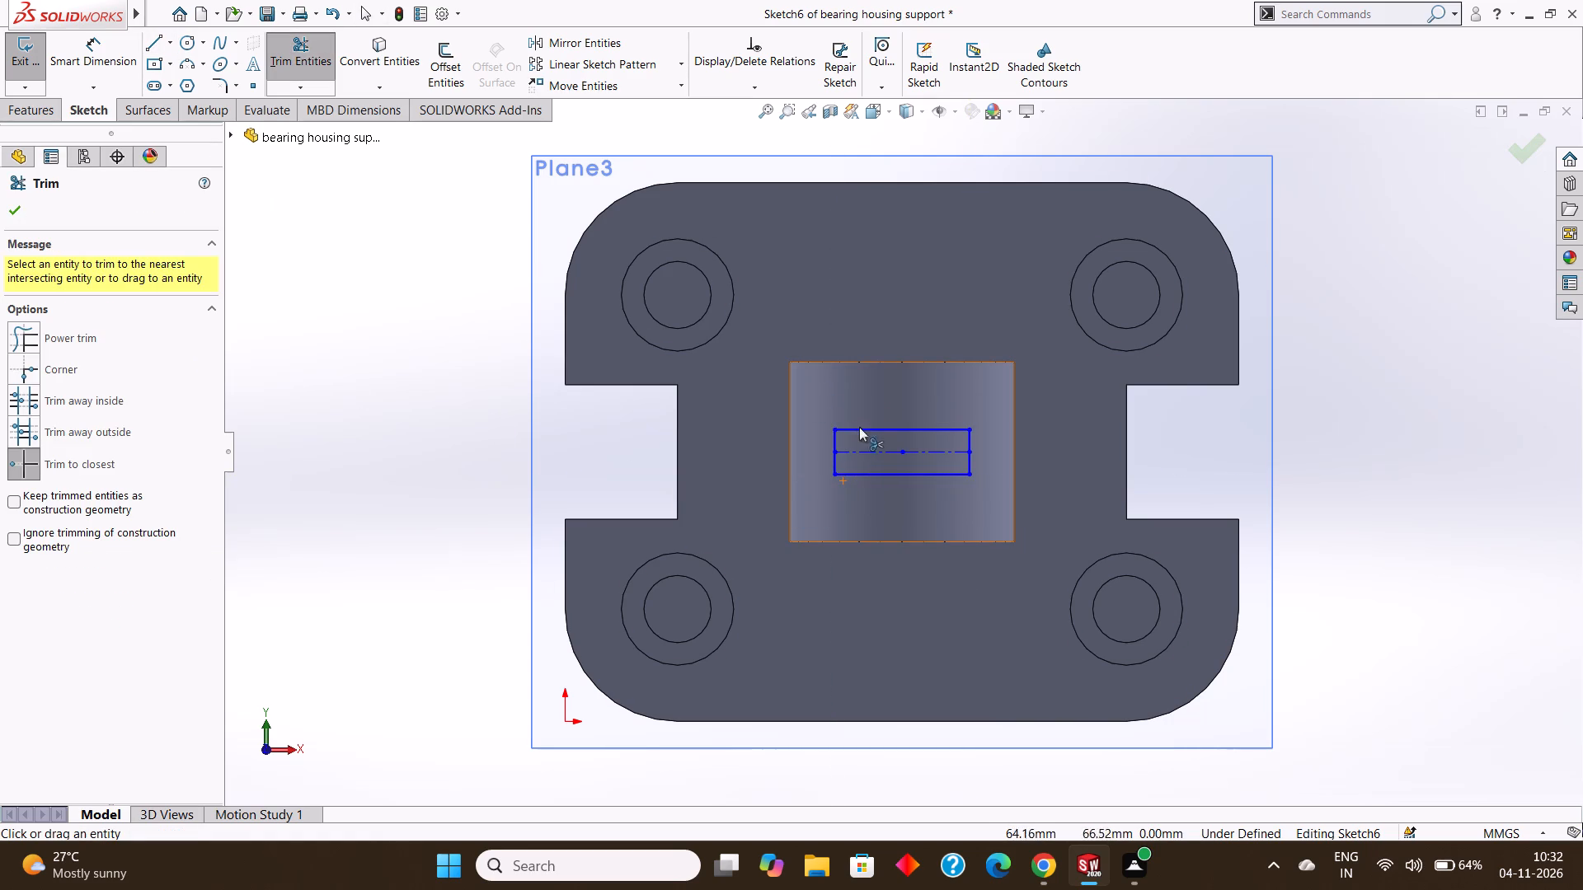
pyautogui.click(881, 456)
pyautogui.click(923, 452)
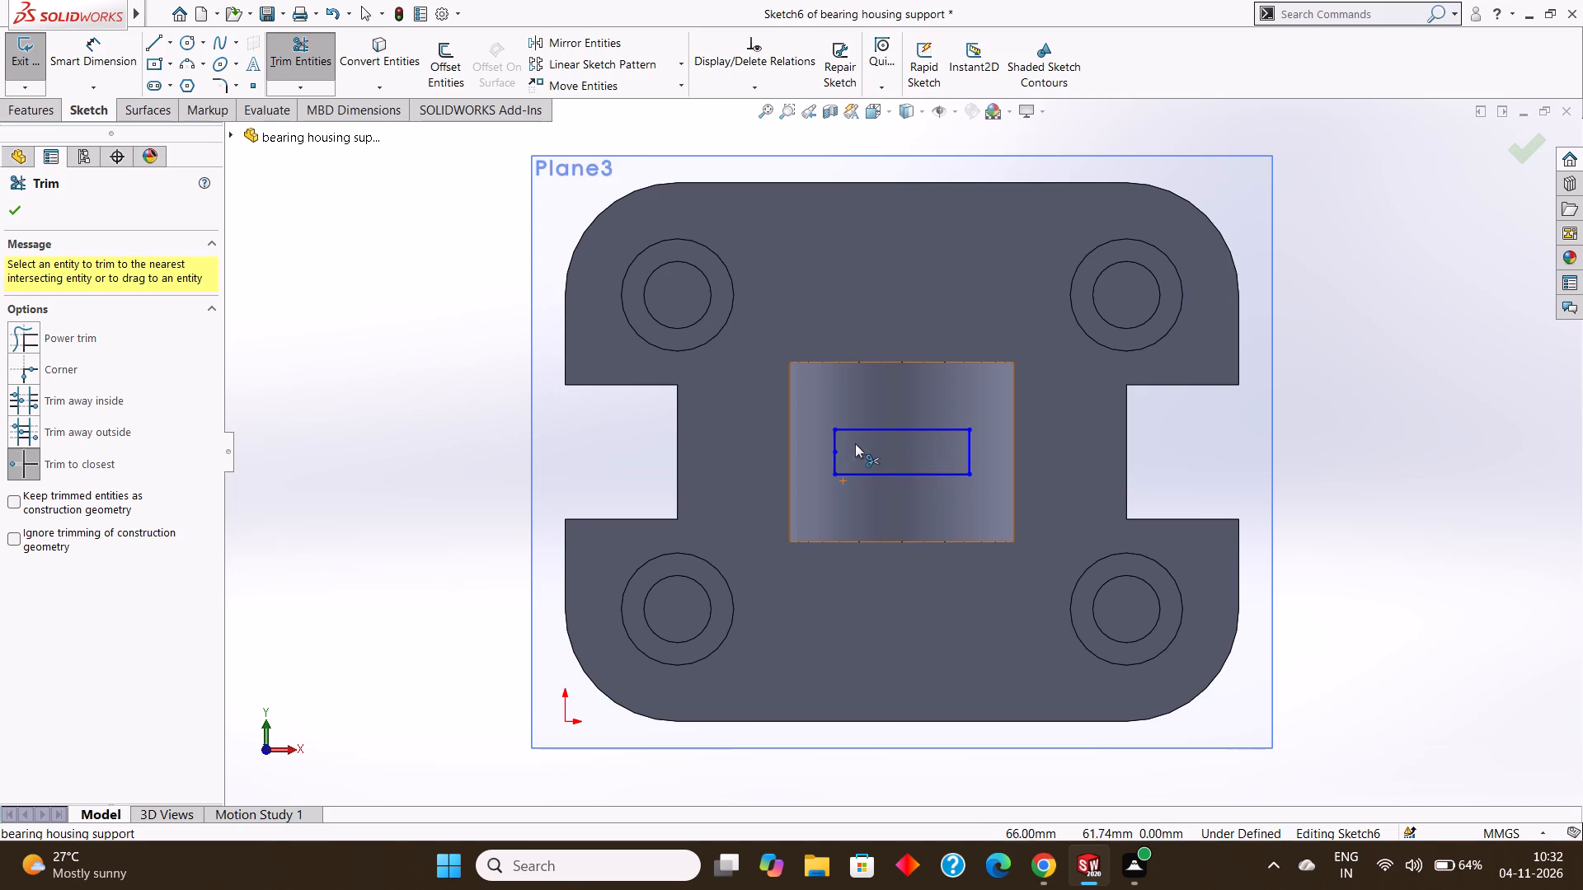
pyautogui.click(836, 436)
pyautogui.click(836, 457)
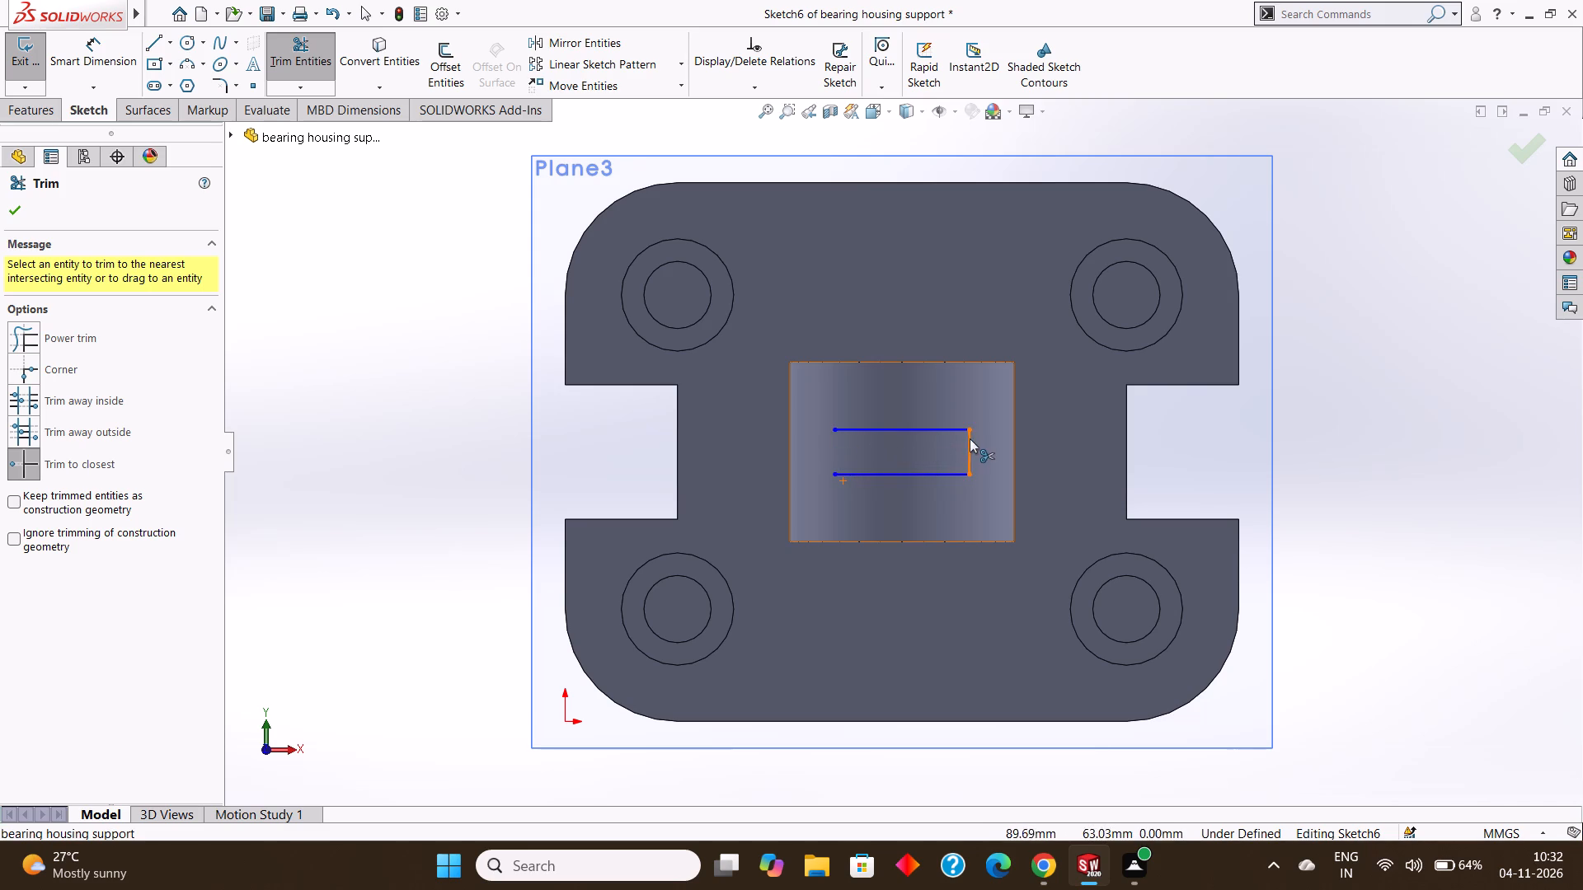
pyautogui.click(970, 438)
pyautogui.press('Escape')
pyautogui.press('Escape')
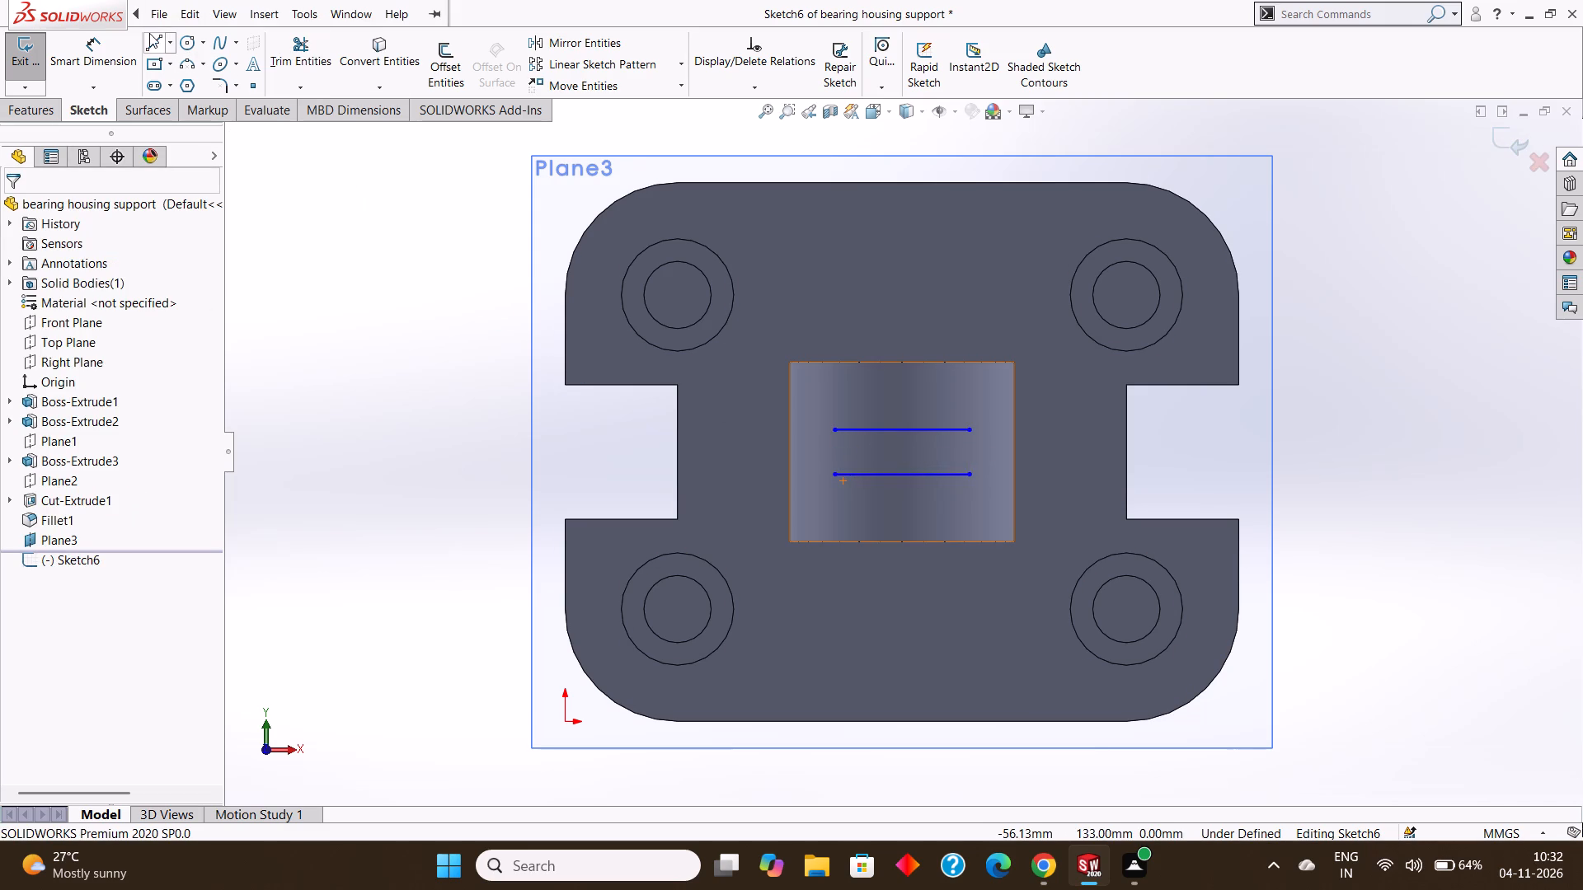
# Close both ends of the two horizontal lines again with single 10 mm vertical lines.
pyautogui.click(153, 35)
pyautogui.click(838, 429)
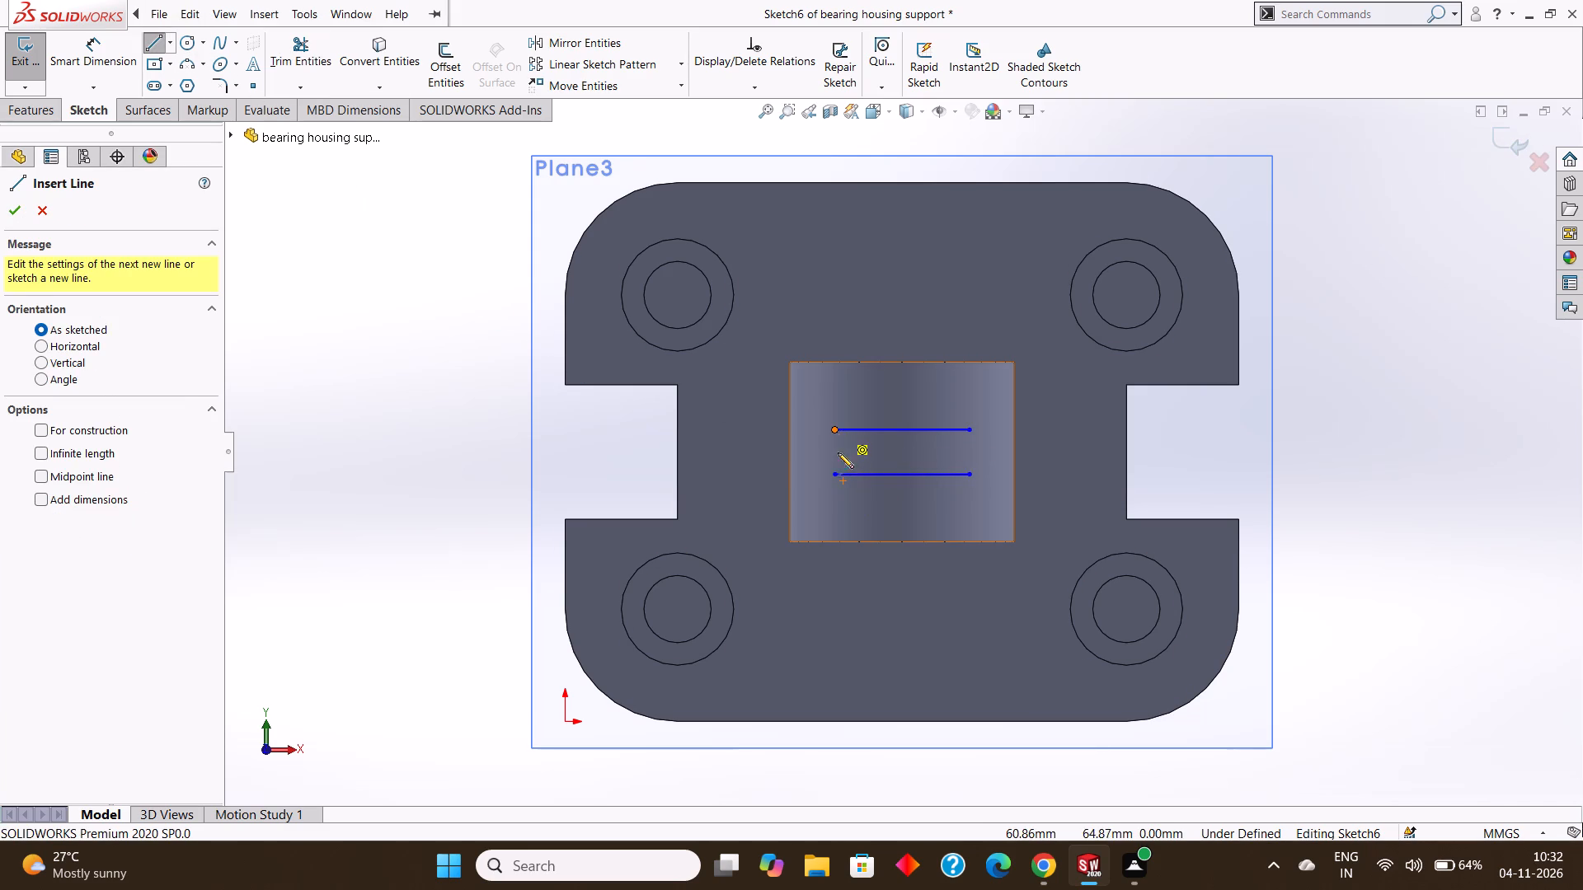
pyautogui.click(834, 475)
pyautogui.press('Escape')
pyautogui.press('Escape')
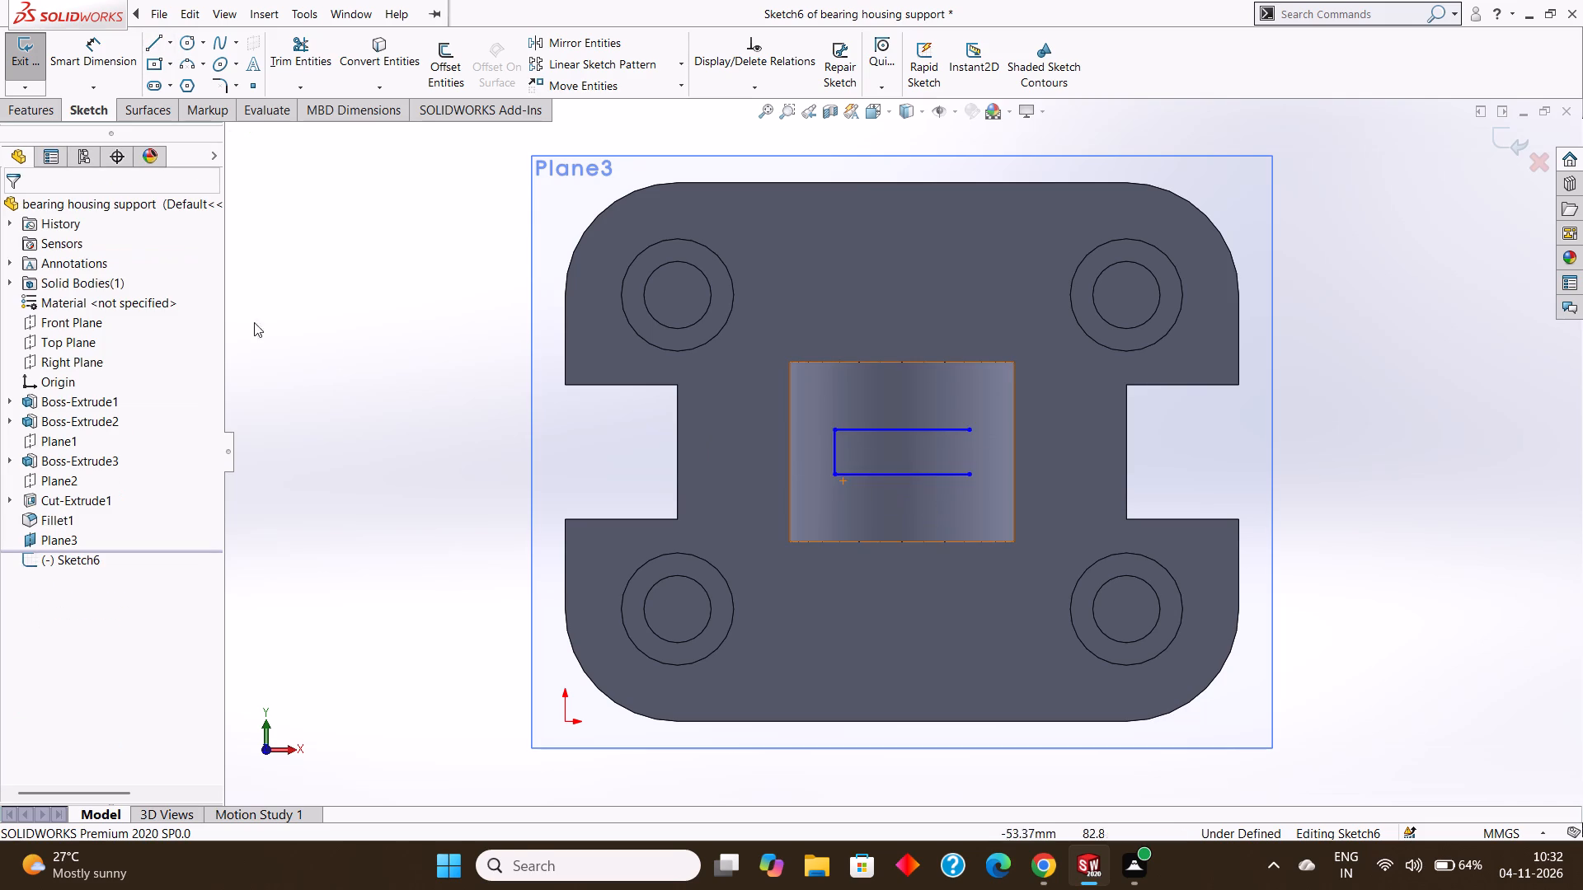
pyautogui.click(150, 41)
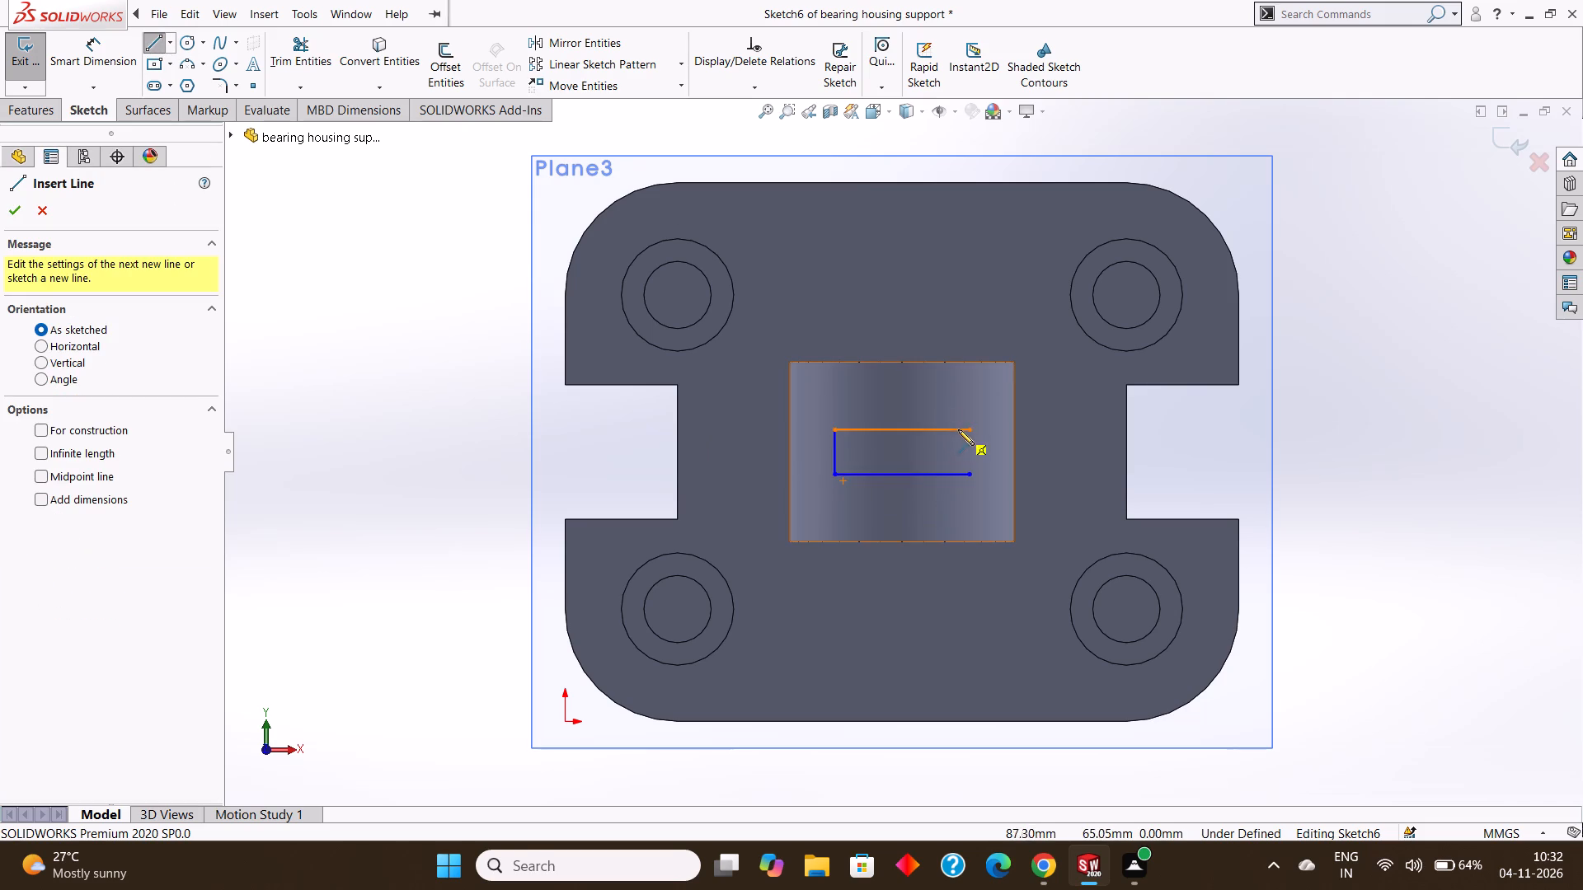
pyautogui.click(969, 426)
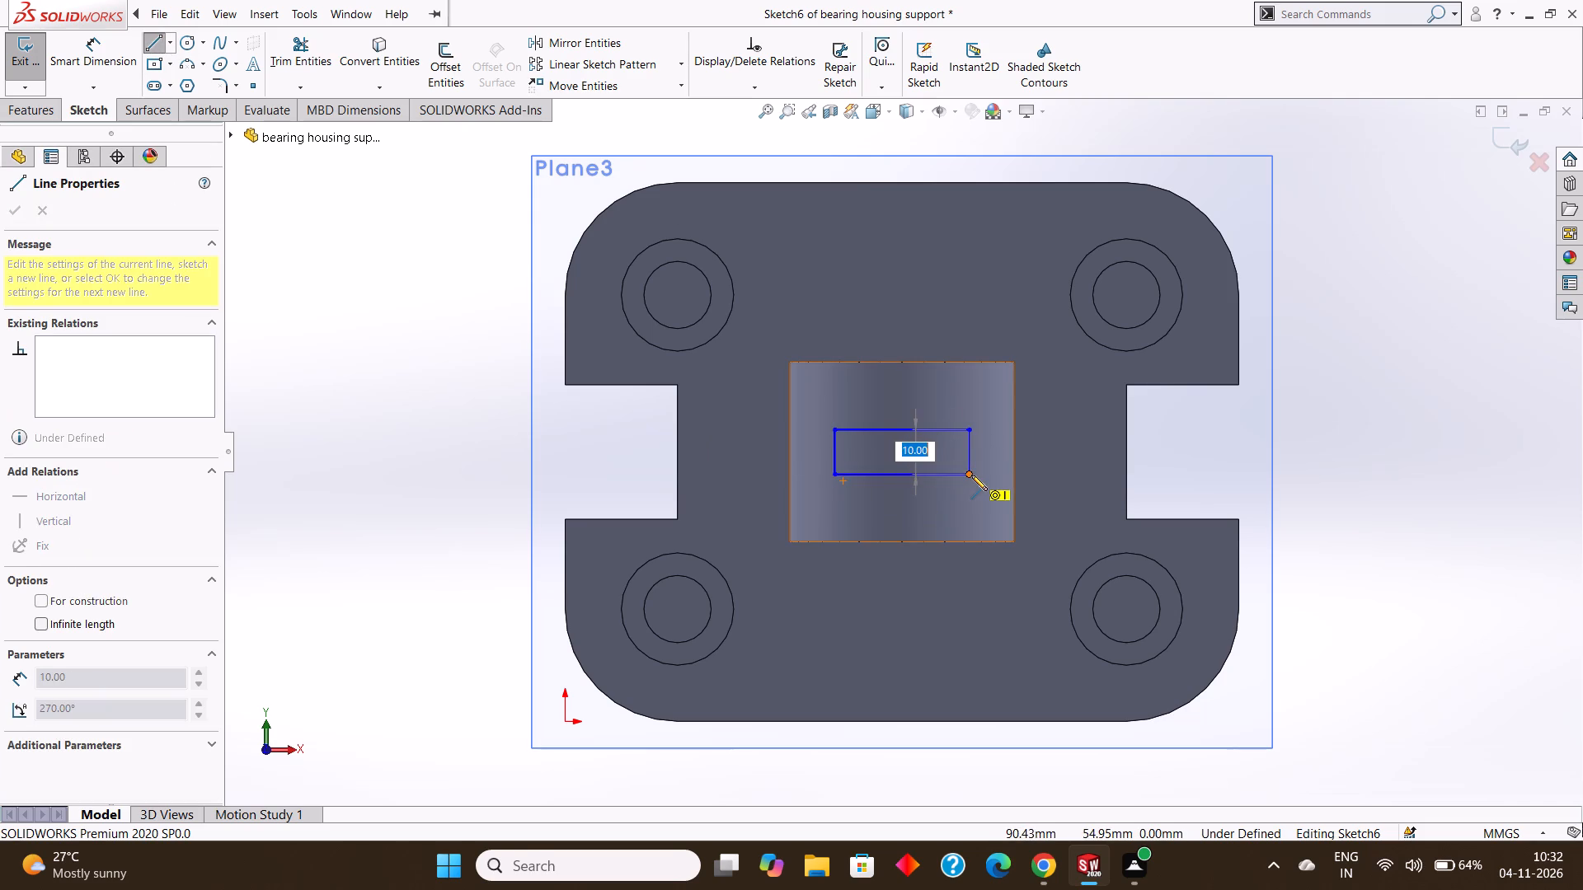
pyautogui.click(971, 475)
pyautogui.press('Escape')
pyautogui.press('Escape')
pyautogui.press('Escape')
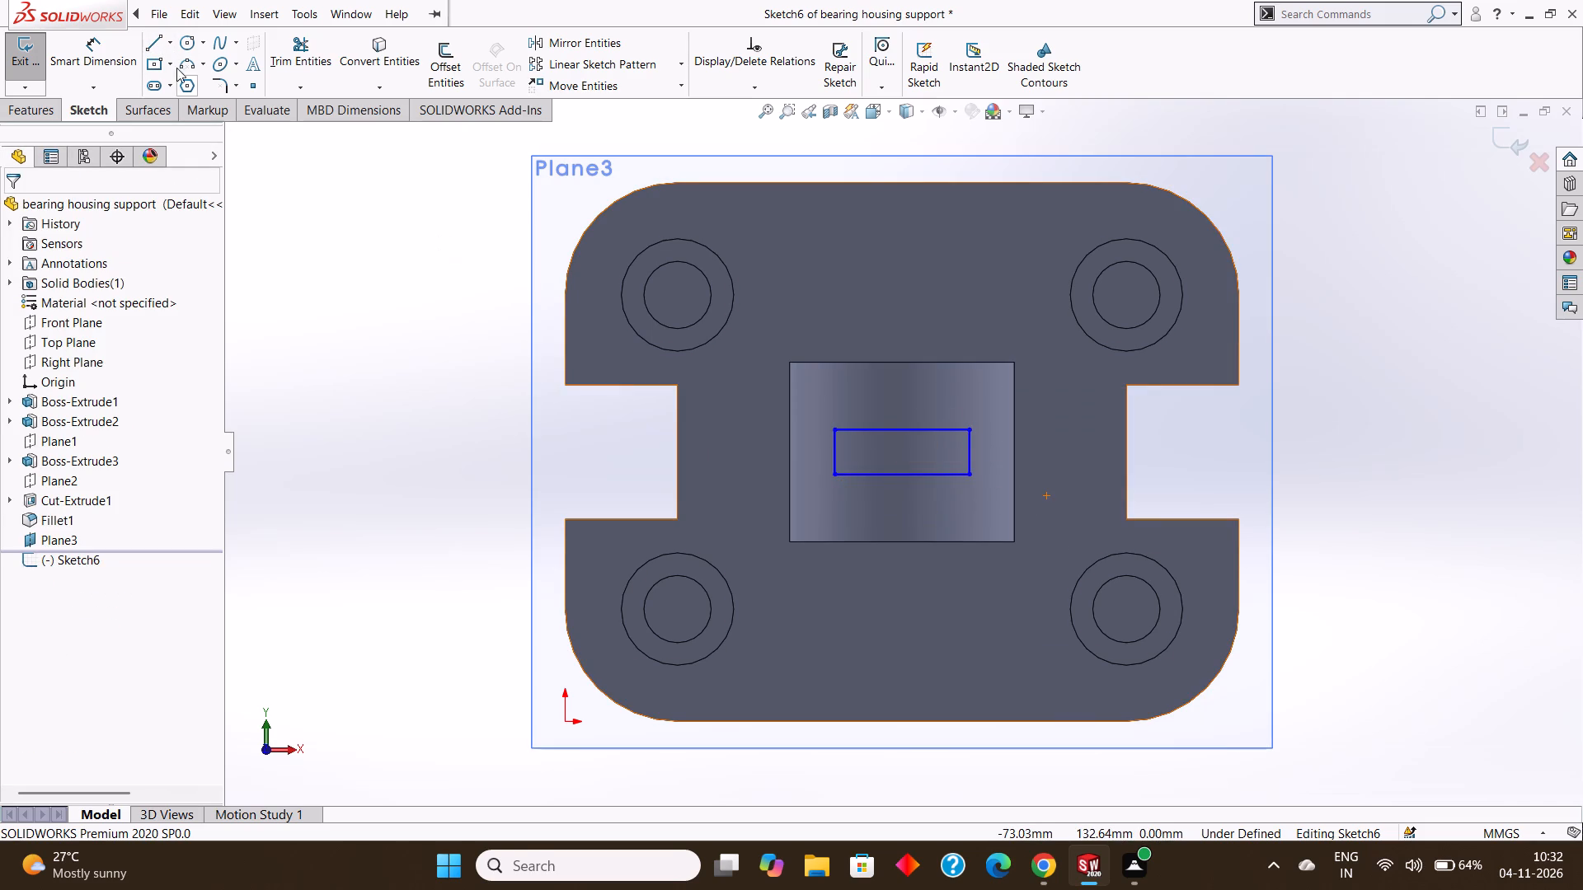
# Dimension the rectangle's width as 30 mm and its height as 10 mm.
pyautogui.click(80, 41)
pyautogui.click(882, 431)
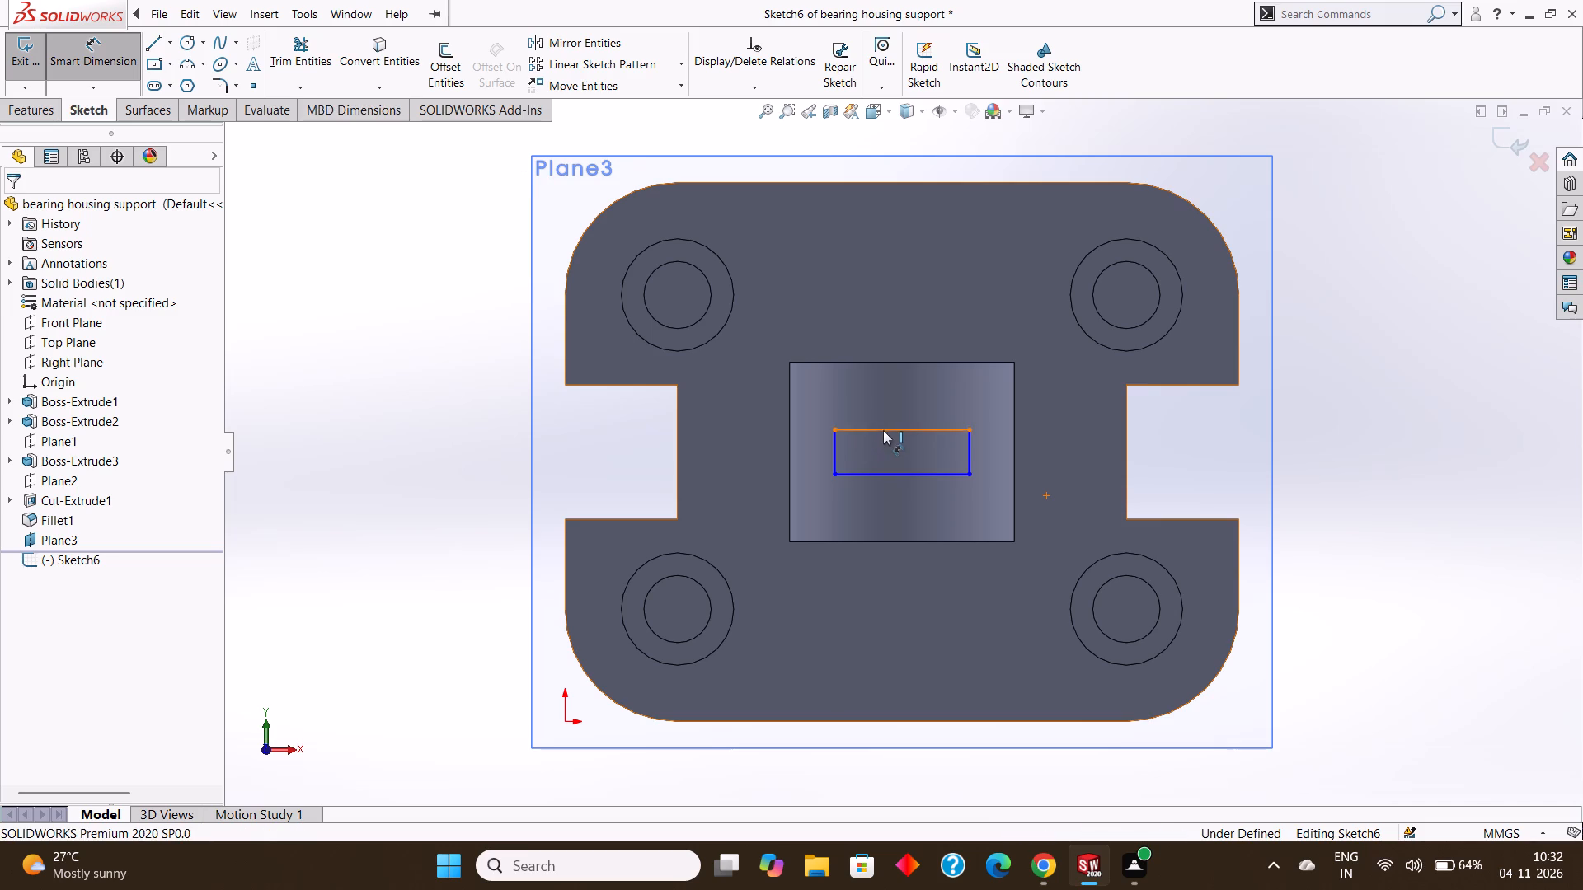
pyautogui.click(879, 315)
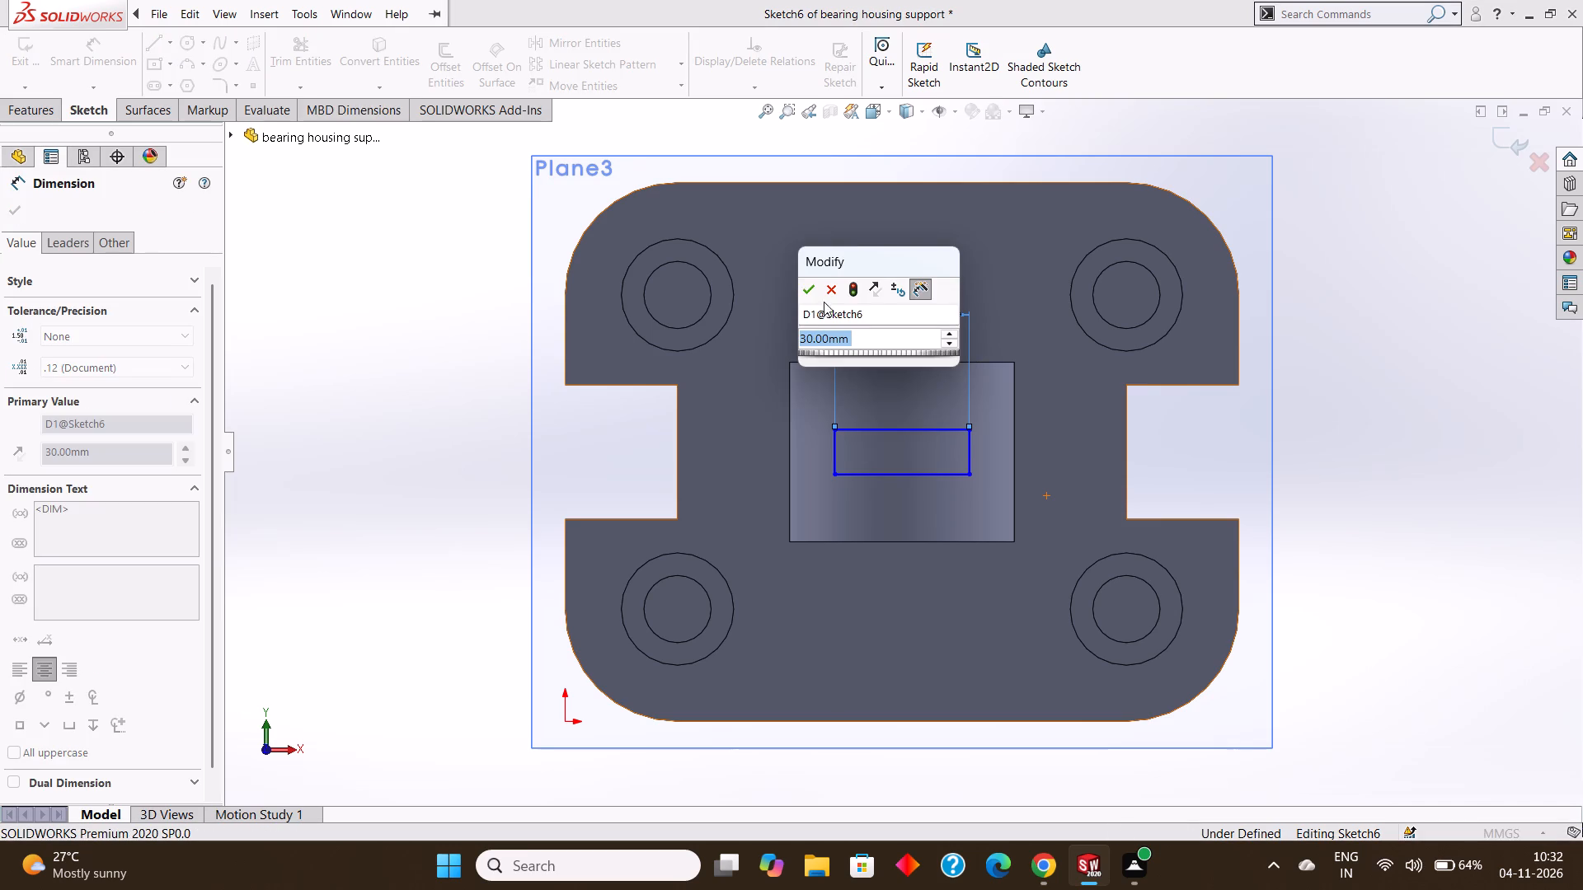
pyautogui.click(808, 290)
pyautogui.click(970, 447)
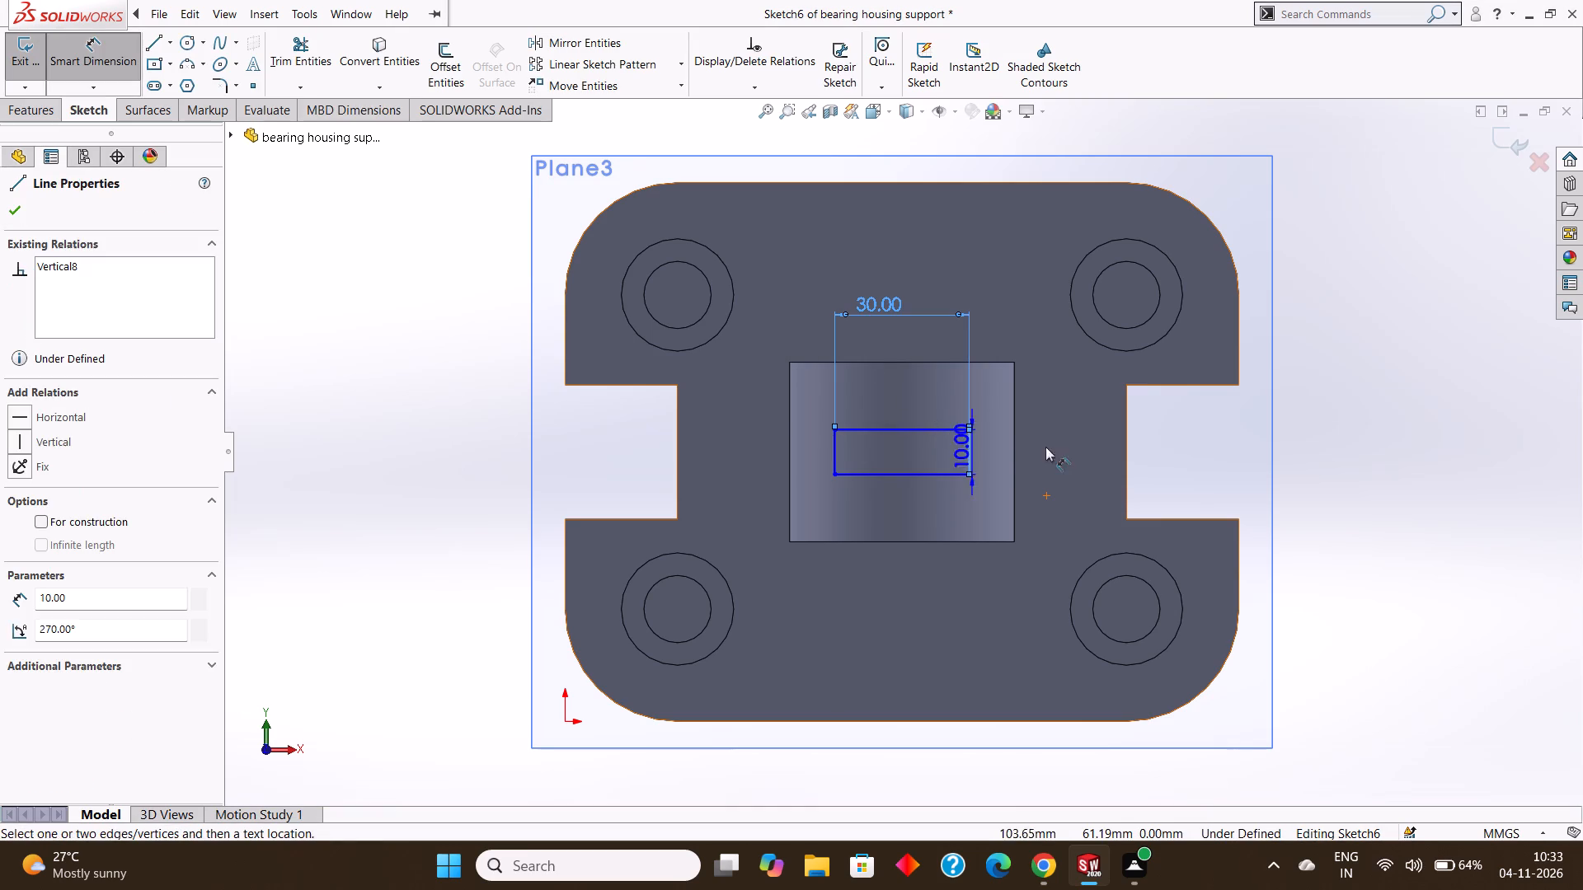
pyautogui.click(1065, 444)
pyautogui.click(993, 425)
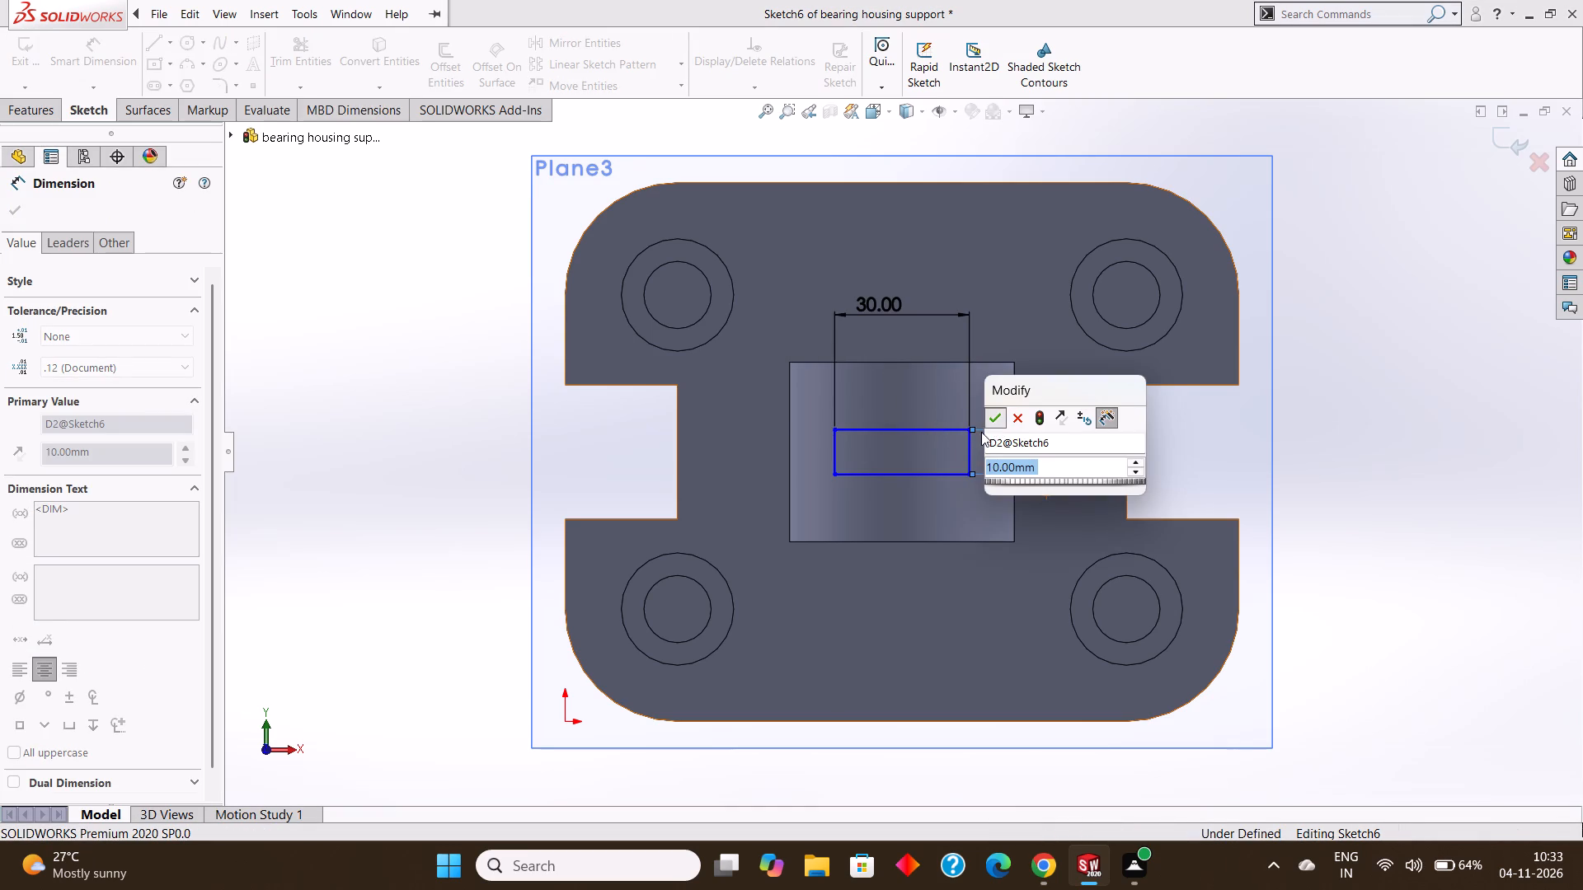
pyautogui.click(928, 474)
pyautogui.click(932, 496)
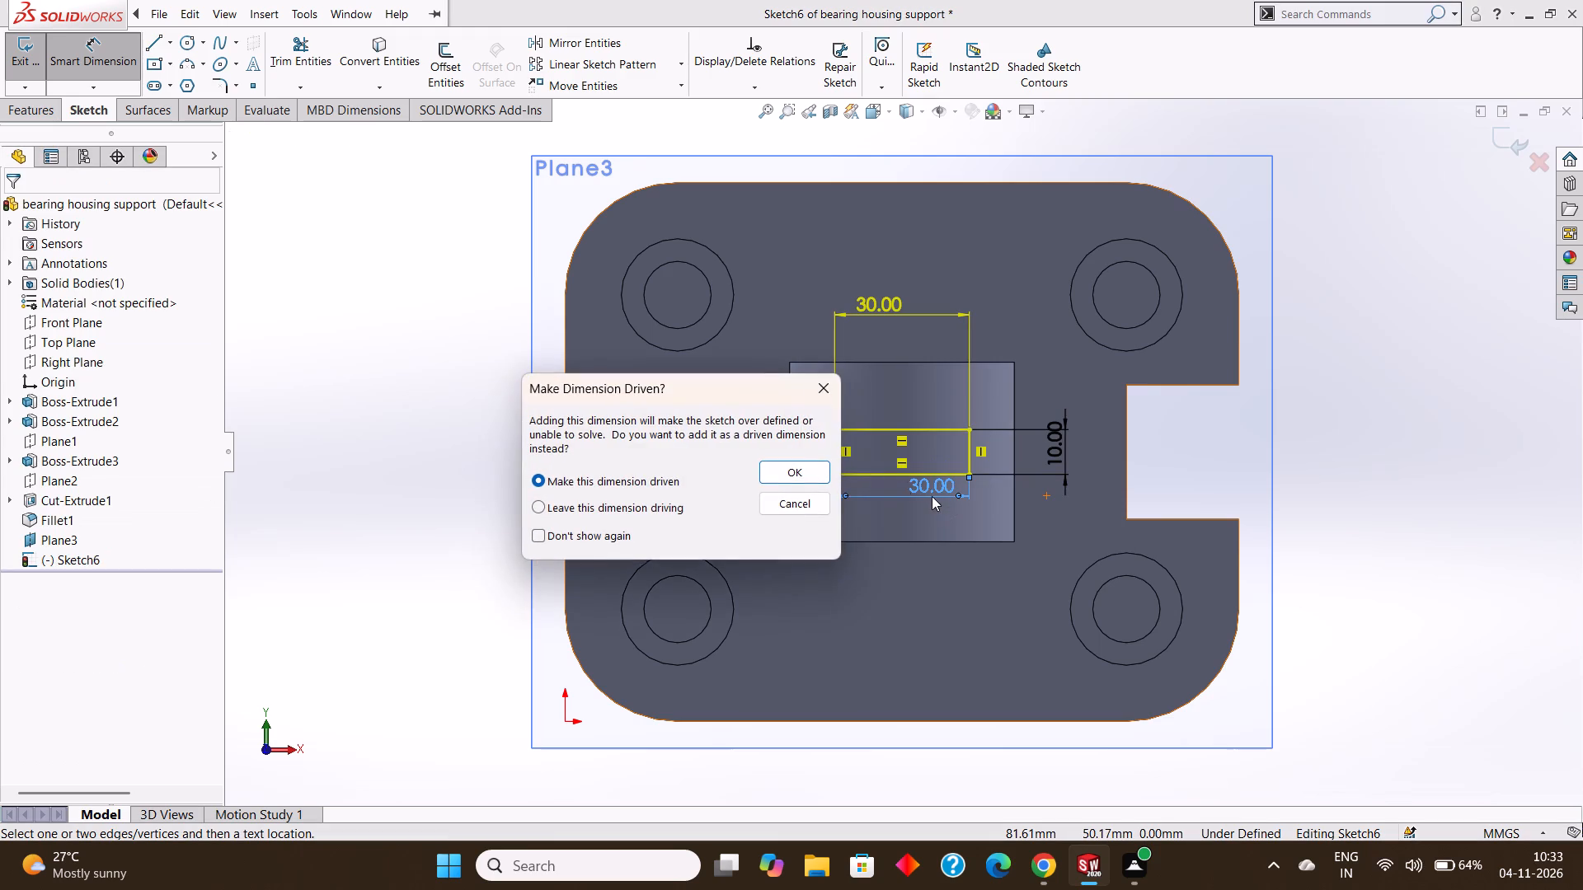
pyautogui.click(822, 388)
# Locate the rectangle from the origin with dimensions of 60 mm horizontally to its left side and 55 mm vertically to its lower-left corner.
pyautogui.scroll(2, 915, 471)
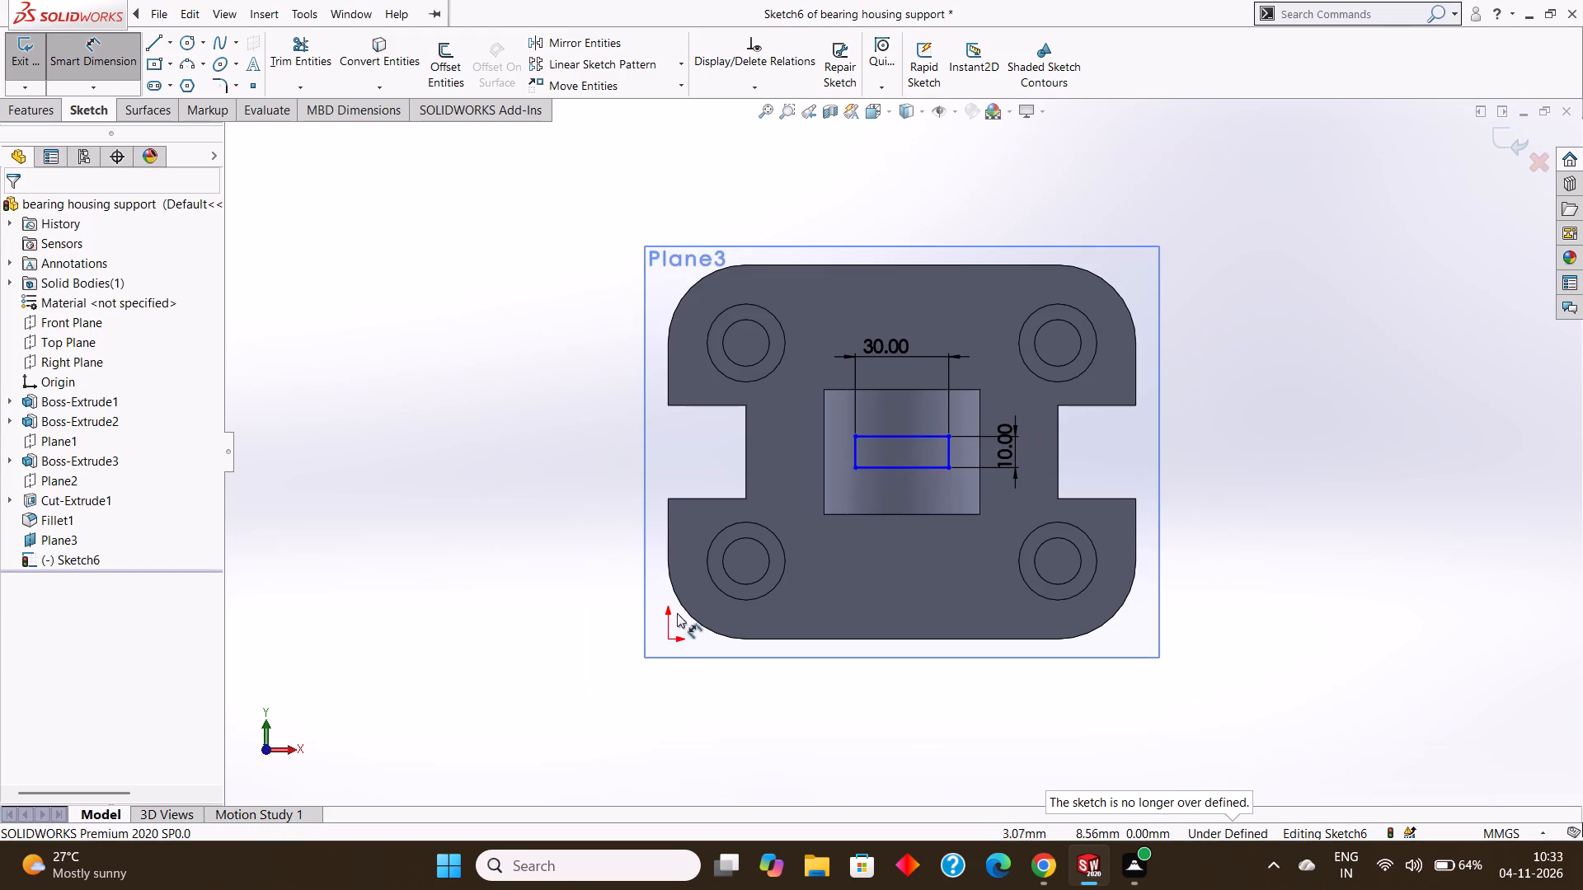
pyautogui.click(671, 639)
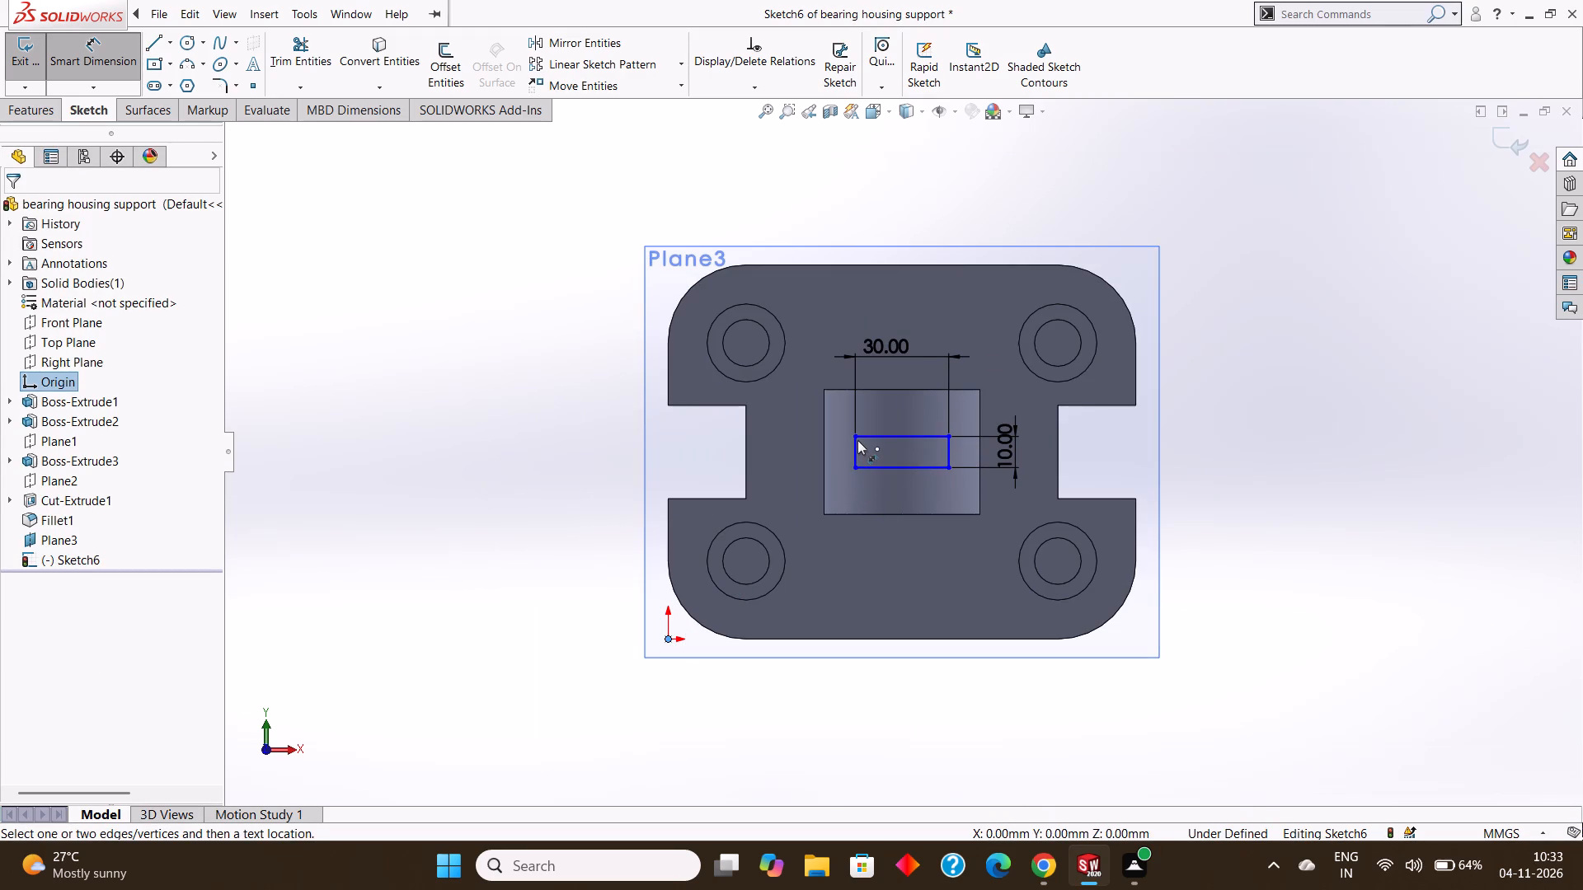
pyautogui.click(856, 434)
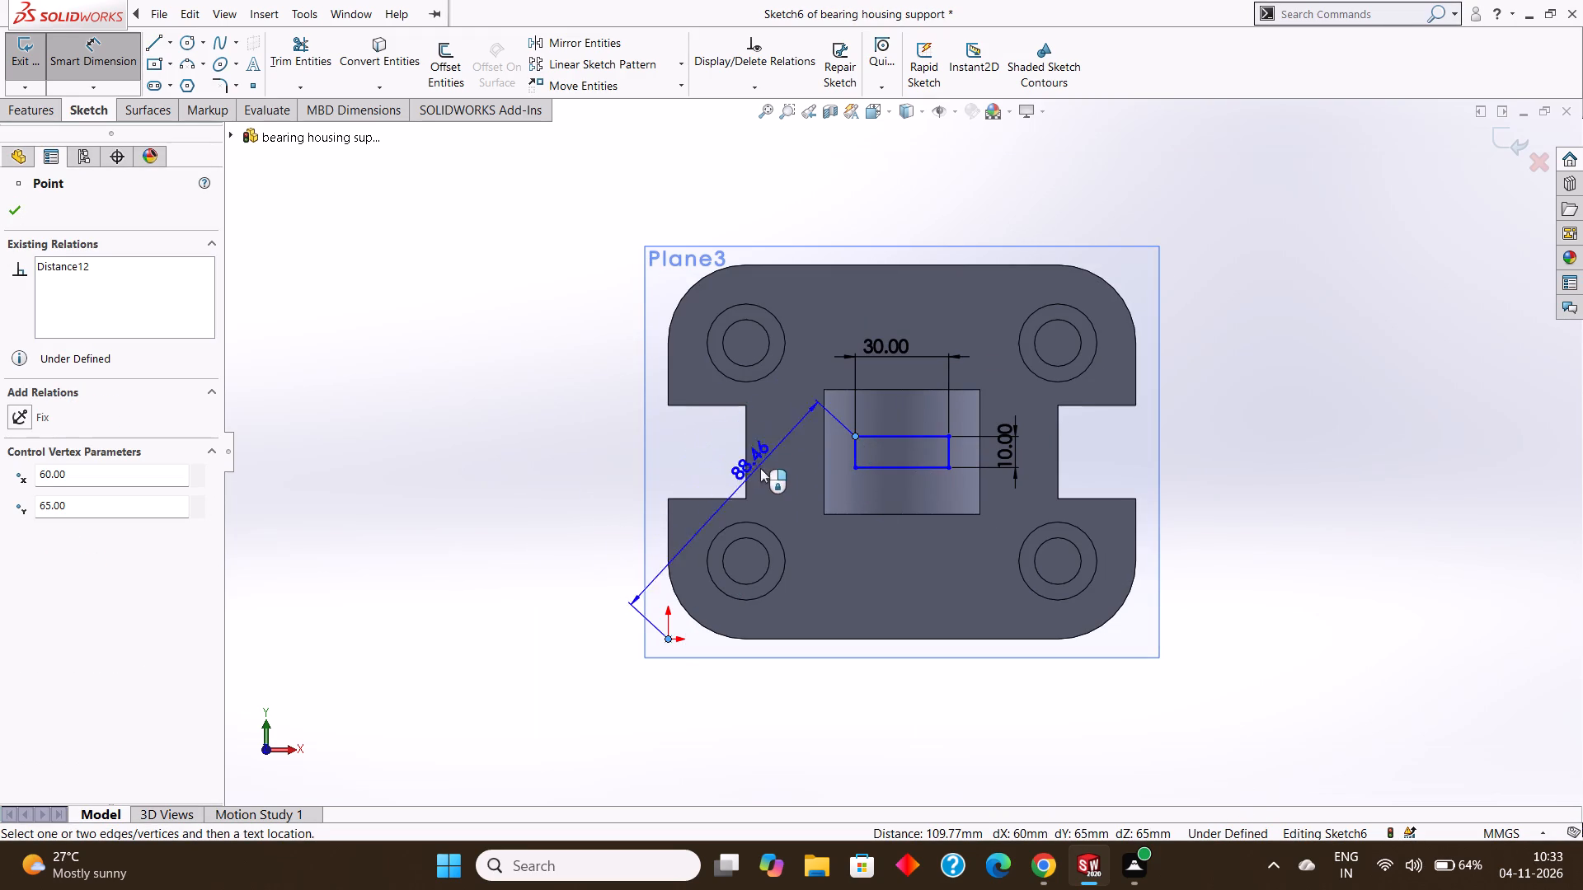
pyautogui.click(763, 392)
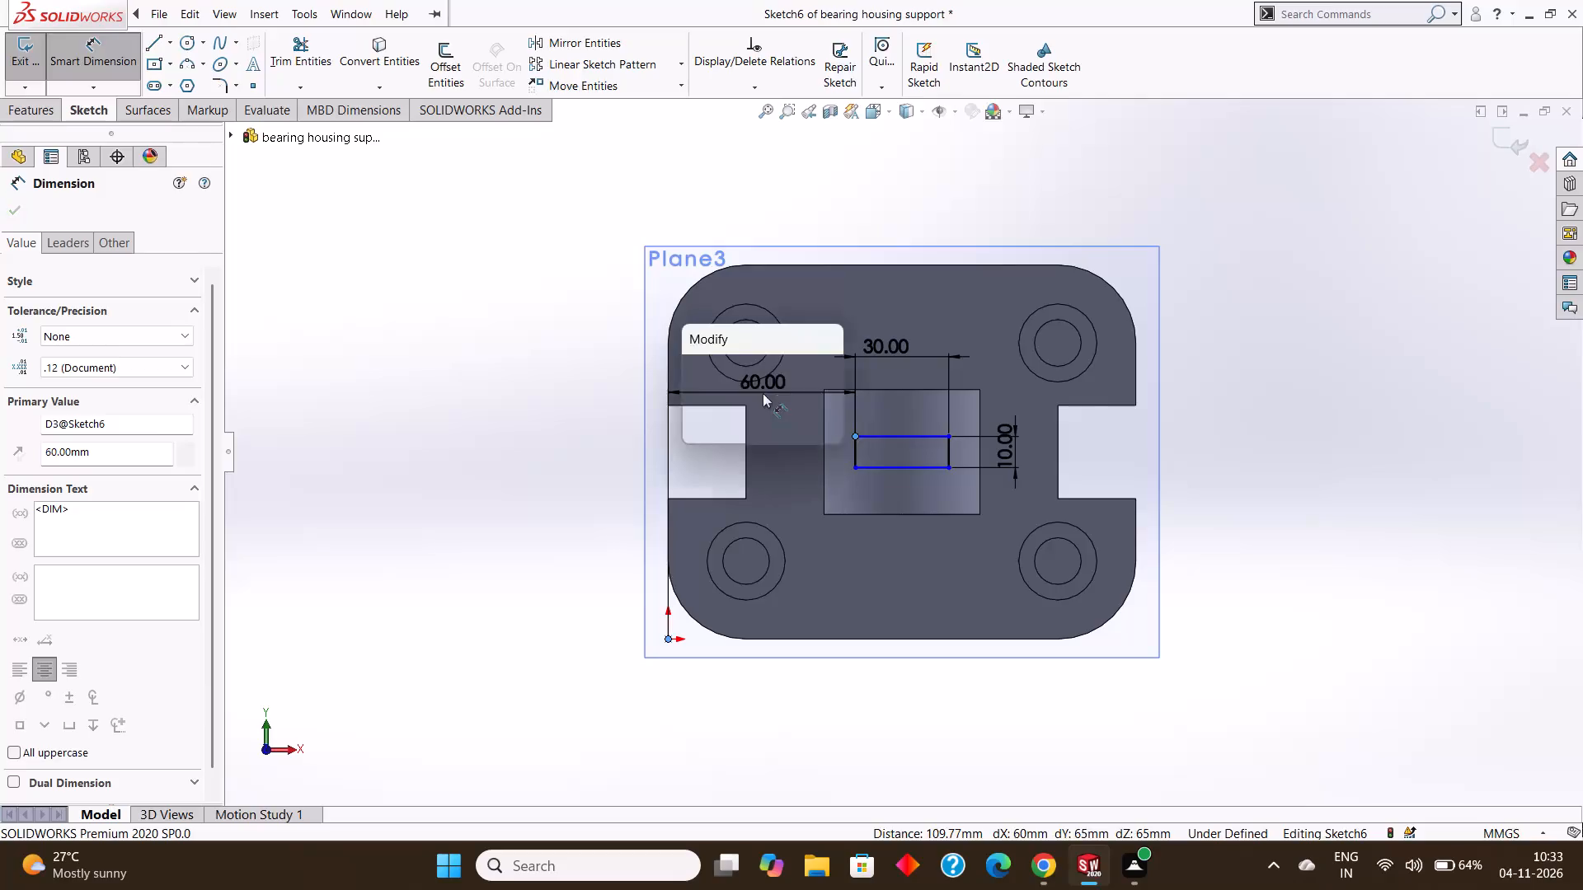
pyautogui.click(691, 363)
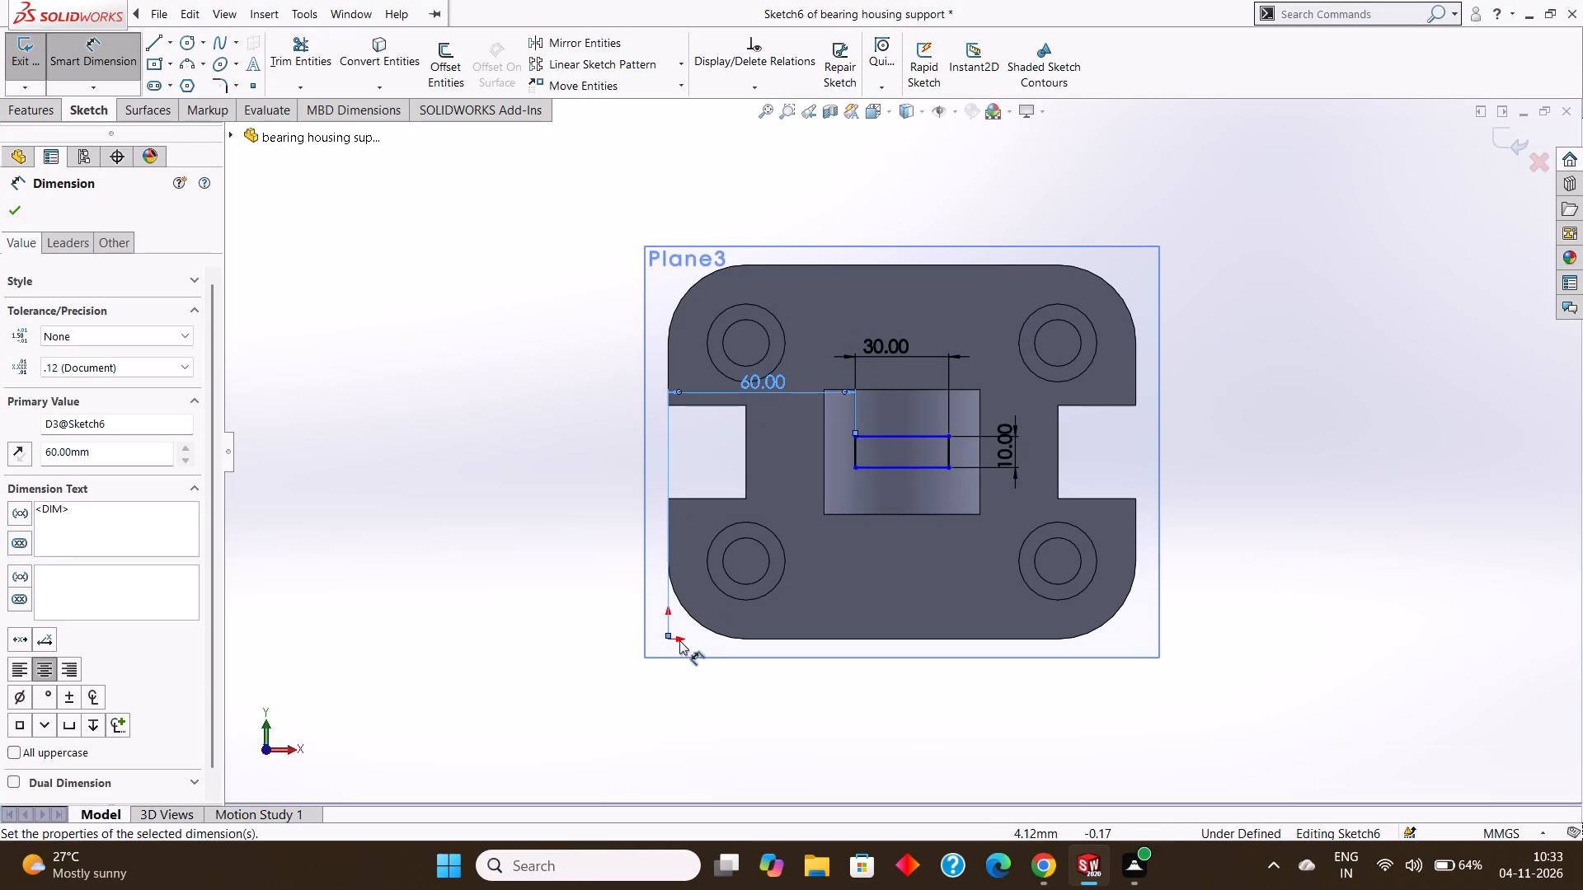
pyautogui.click(669, 642)
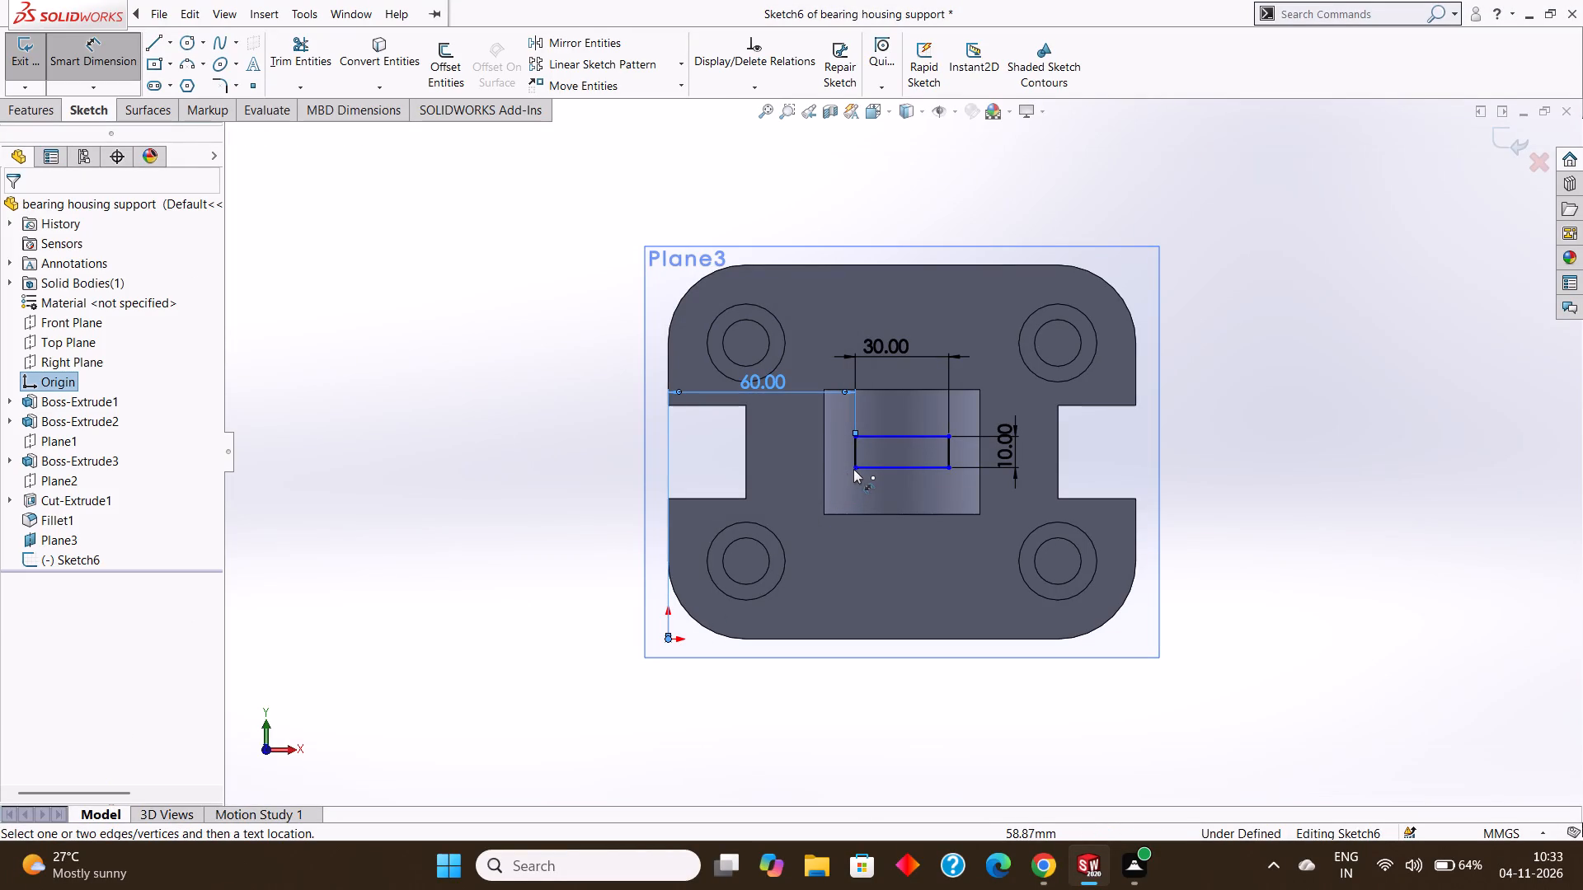
pyautogui.click(854, 469)
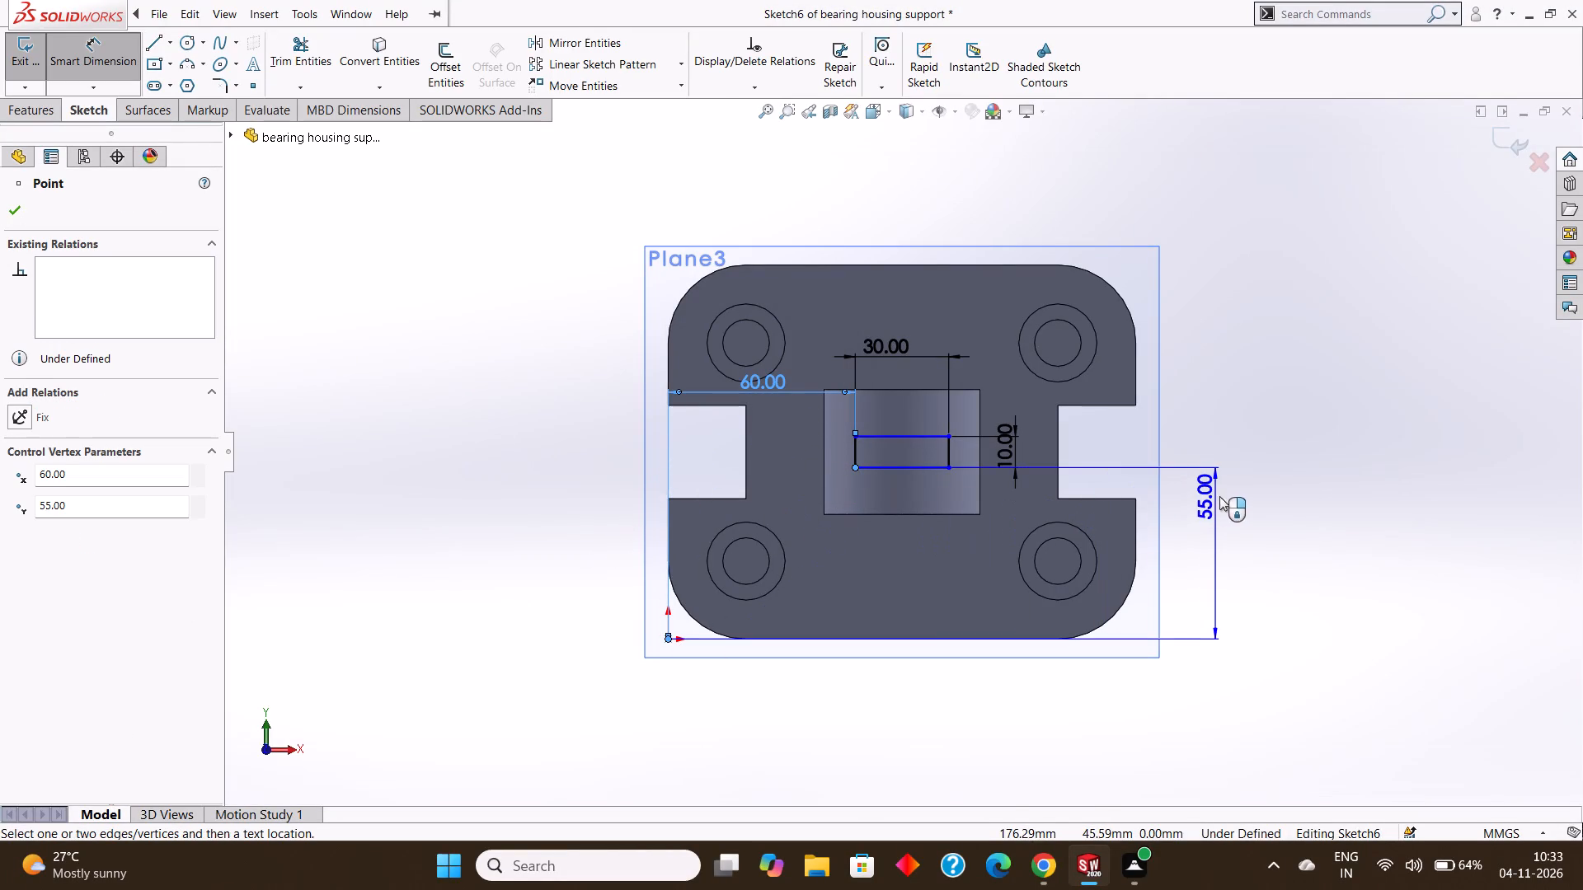
pyautogui.click(1219, 496)
pyautogui.click(1148, 475)
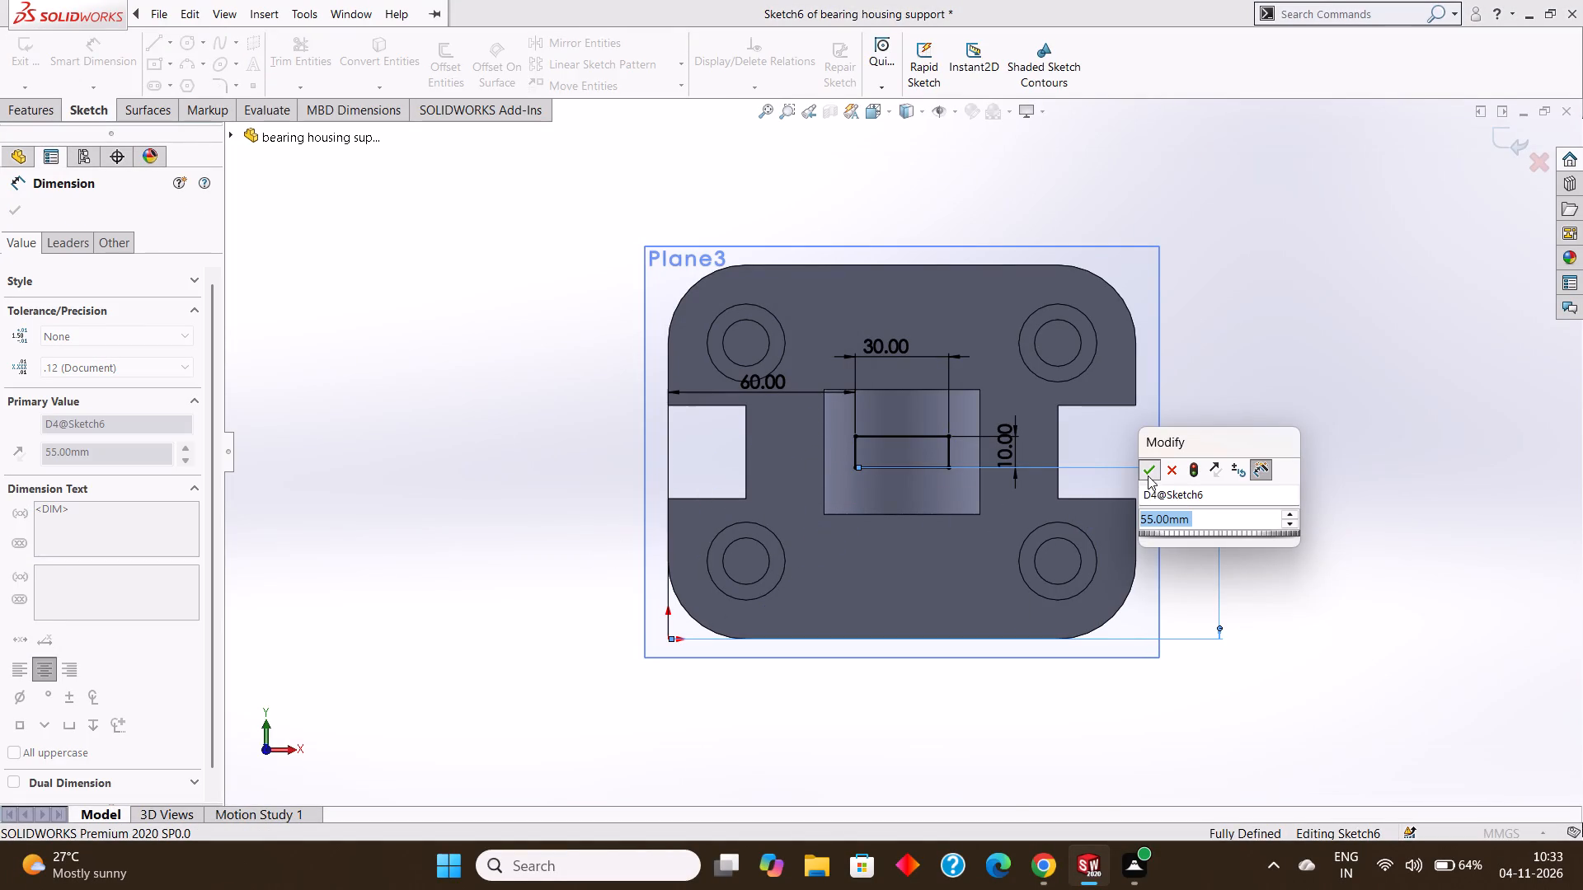
pyautogui.click(20, 208)
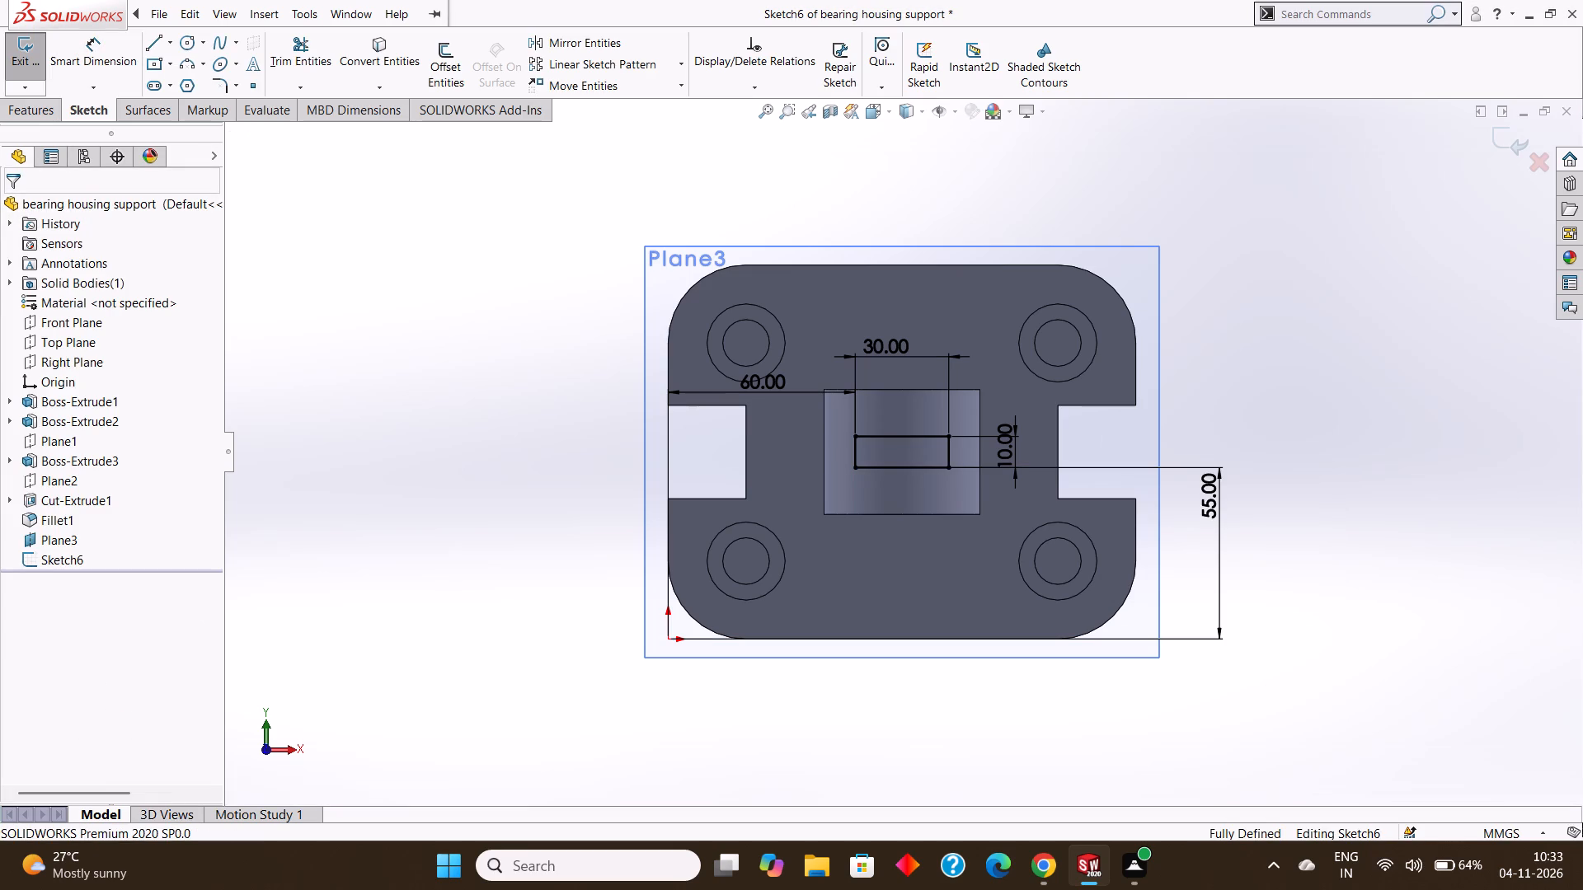
# Extrude-cut the 30 by 10 mm rectangle Blind to a depth of 15 mm down into the housing top.
pyautogui.click(38, 119)
pyautogui.click(270, 63)
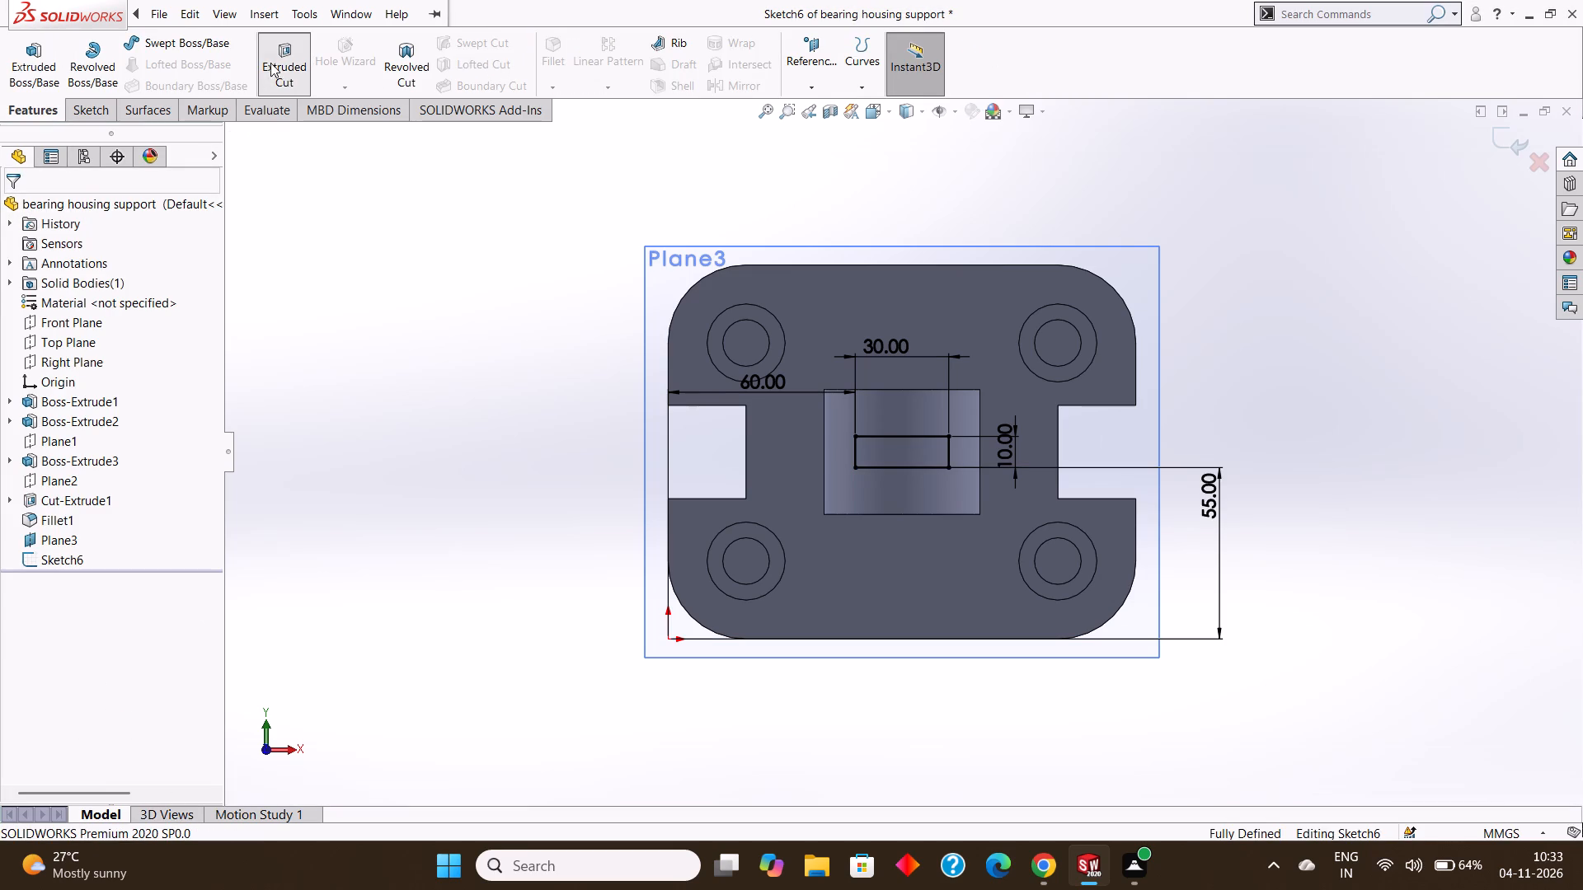
pyautogui.moveTo(1309, 639); pyautogui.dragTo(1318, 352, button='middle')
pyautogui.moveTo(1318, 464); pyautogui.dragTo(1328, 370, button='middle')
pyautogui.moveTo(1328, 370); pyautogui.dragTo(1334, 391, button='middle')
pyautogui.moveTo(1327, 405); pyautogui.dragTo(1294, 375, button='middle')
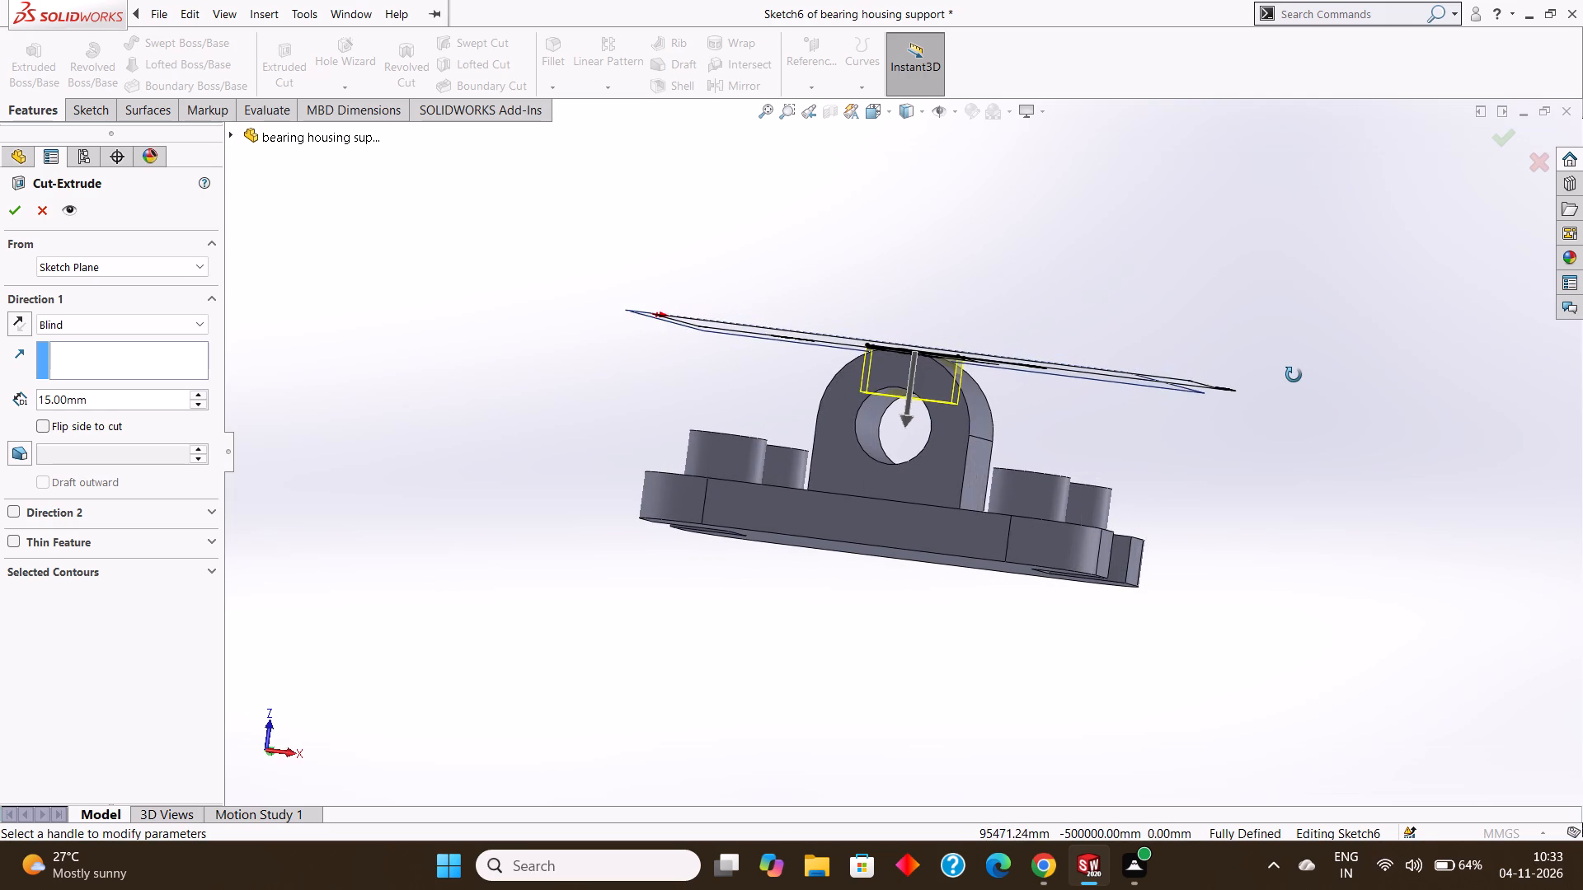
pyautogui.moveTo(1294, 375); pyautogui.dragTo(1293, 372, button='middle')
pyautogui.click(101, 396)
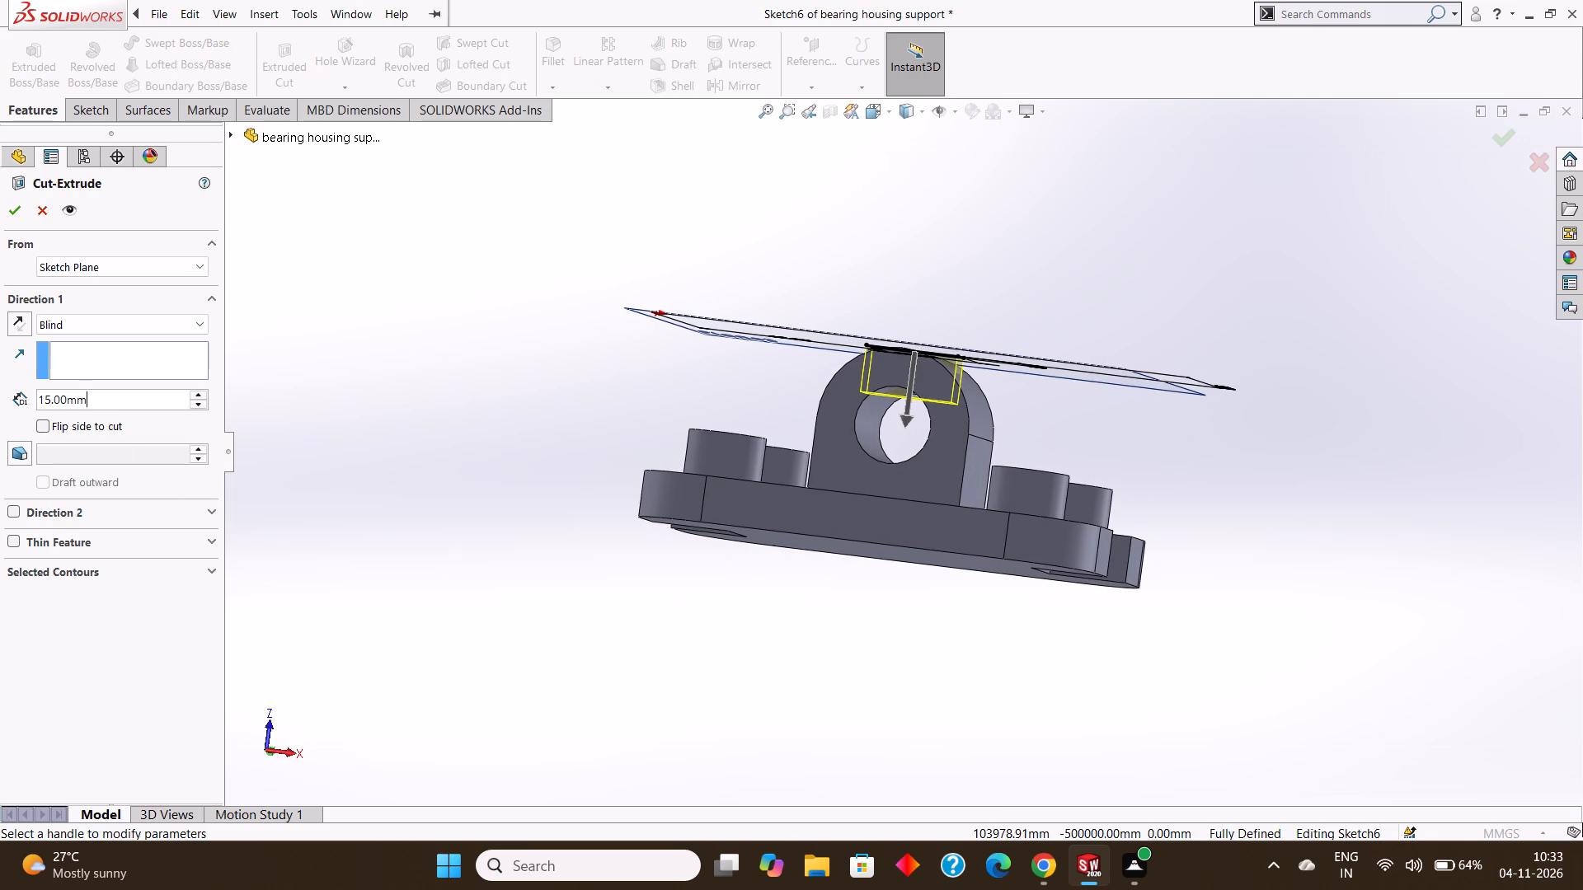
pyautogui.moveTo(124, 396); pyautogui.dragTo(18, 390)
pyautogui.moveTo(444, 521); pyautogui.dragTo(472, 550, button='middle')
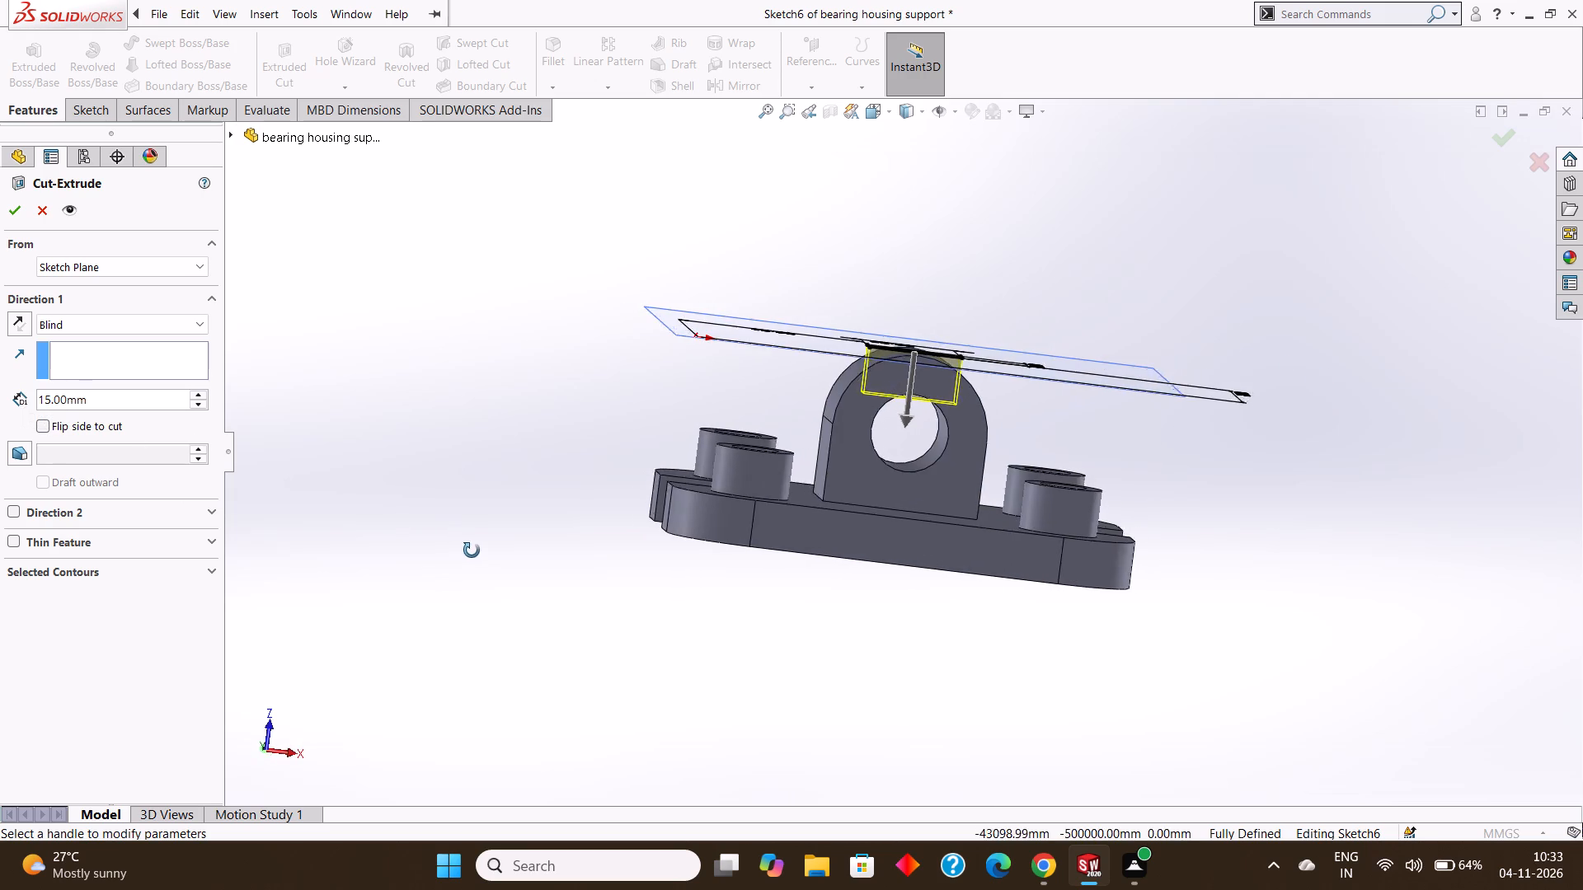
pyautogui.moveTo(472, 550); pyautogui.dragTo(469, 535, button='middle')
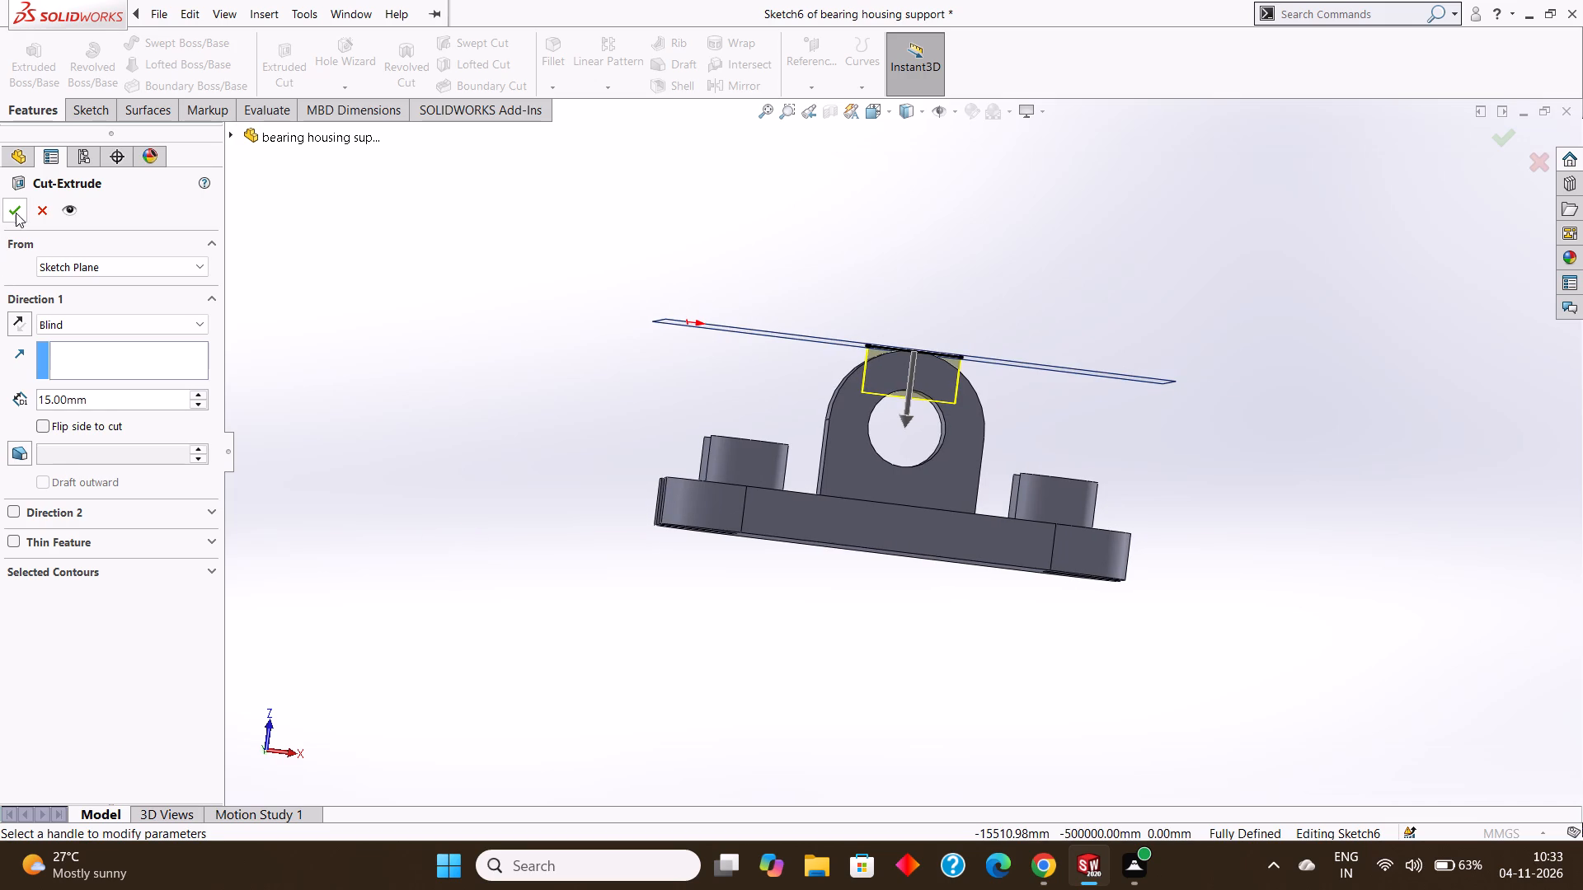
pyautogui.click(16, 213)
pyautogui.click(589, 349)
# Hide Plane3, the reference plane above the housing.
pyautogui.moveTo(679, 329); pyautogui.dragTo(688, 585, button='middle')
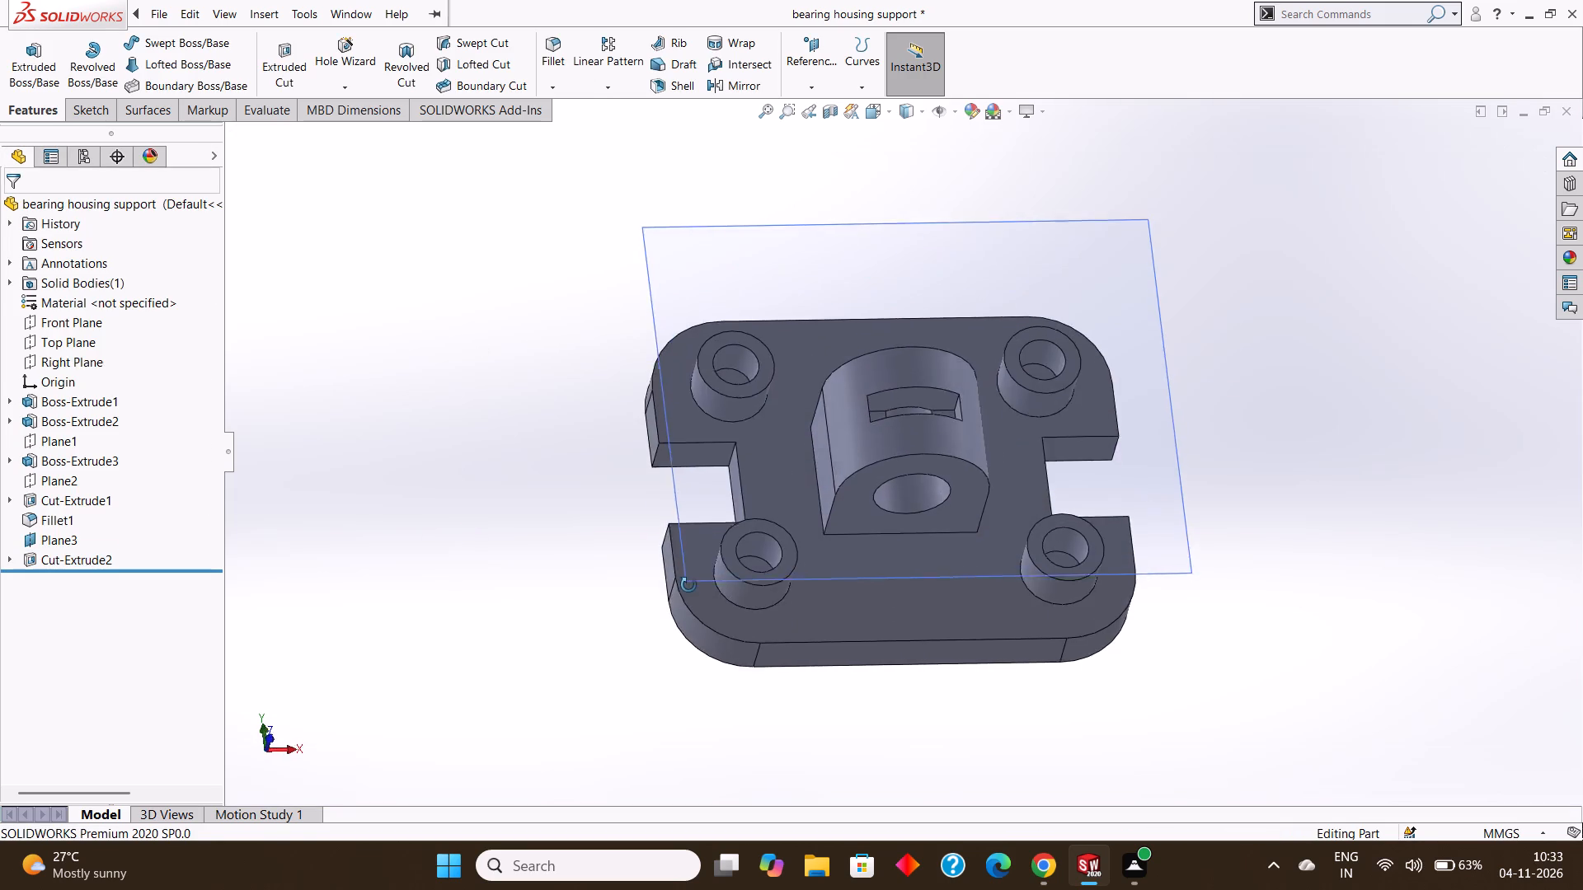
pyautogui.moveTo(688, 585); pyautogui.dragTo(662, 250, button='middle')
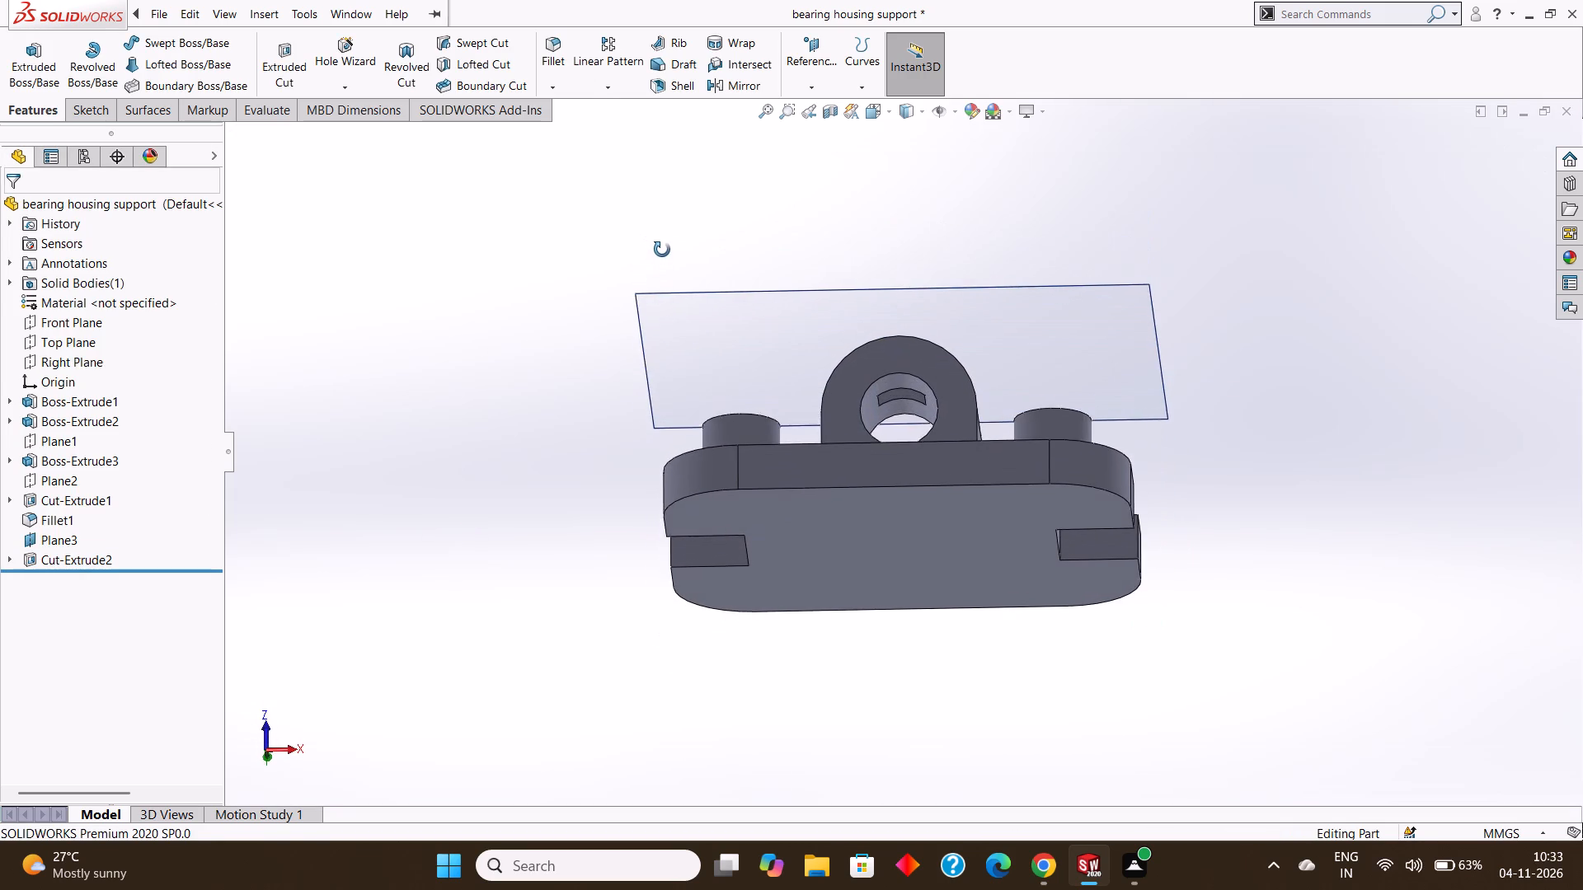
pyautogui.moveTo(662, 250); pyautogui.dragTo(662, 248, button='middle')
pyautogui.moveTo(666, 250); pyautogui.dragTo(670, 470, button='middle')
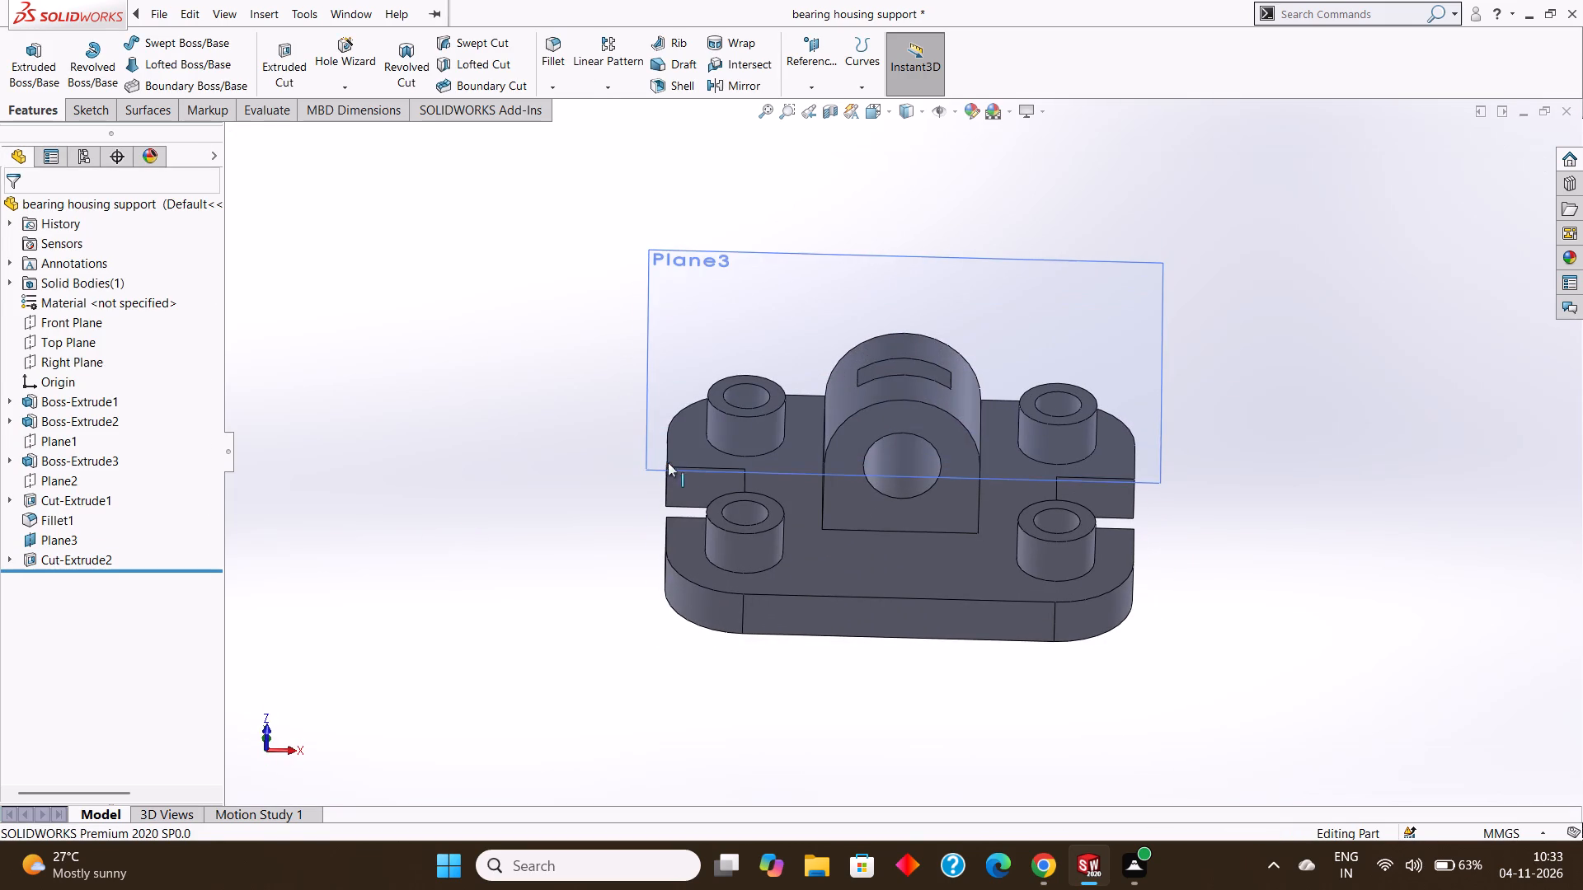
pyautogui.rightClick(1070, 281)
pyautogui.click(1135, 262)
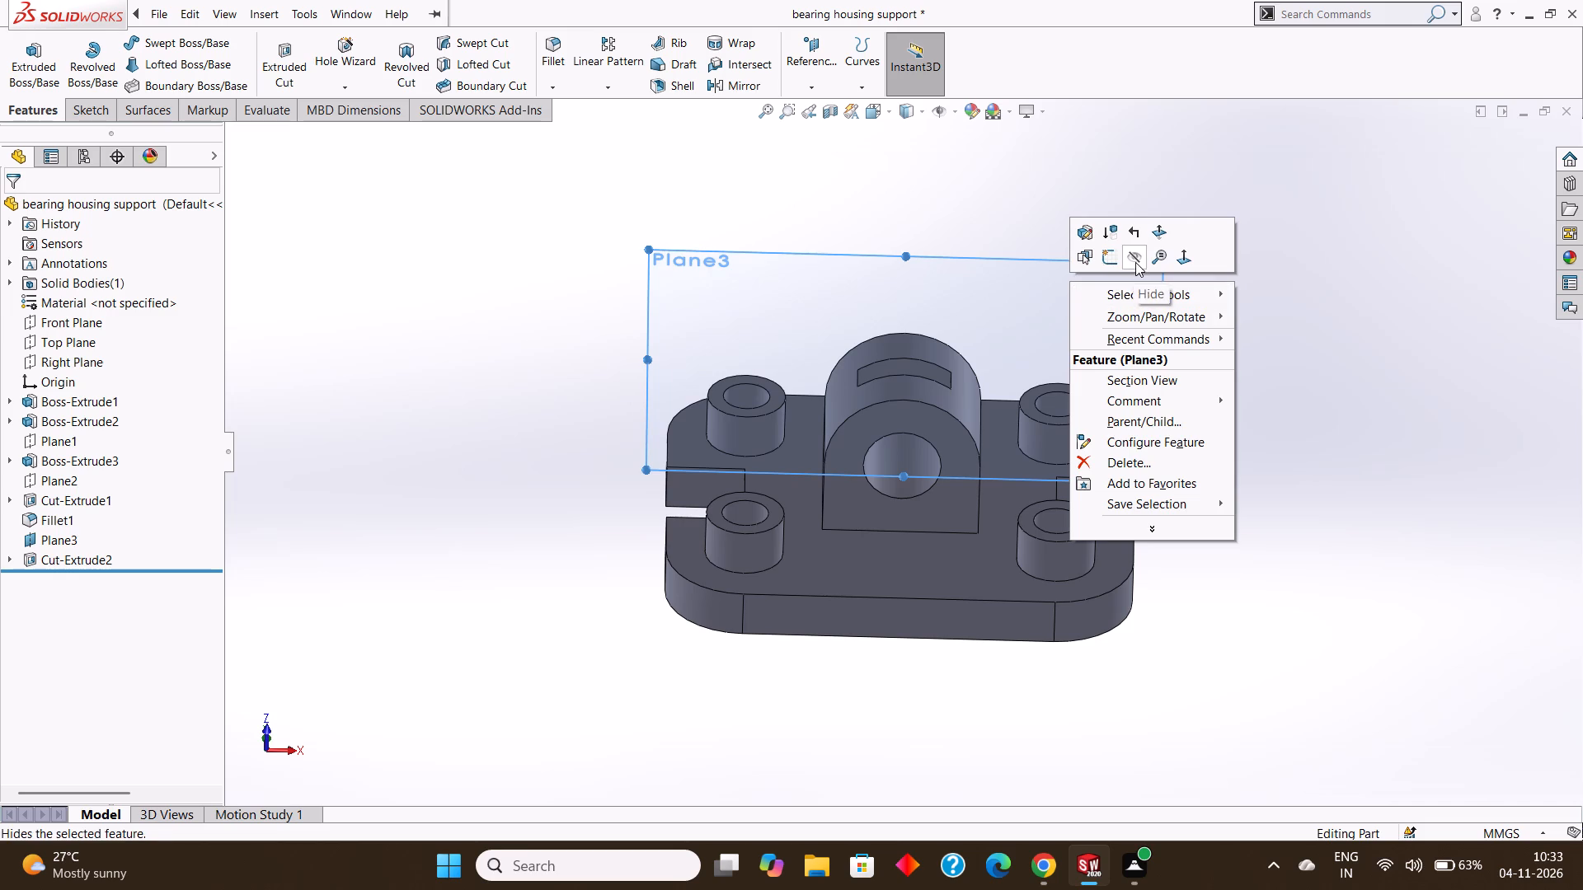
# Examine the slotted housing and base plate from several sides.
pyautogui.moveTo(1211, 364); pyautogui.dragTo(1205, 293, button='middle')
pyautogui.moveTo(1181, 389); pyautogui.dragTo(1186, 363, button='middle')
pyautogui.moveTo(1184, 370); pyautogui.dragTo(1188, 383, button='middle')
pyautogui.moveTo(1199, 413); pyautogui.dragTo(1216, 435, button='middle')
pyautogui.moveTo(1191, 467); pyautogui.dragTo(1245, 491, button='middle')
pyautogui.moveTo(1165, 522); pyautogui.dragTo(1205, 685, button='middle')
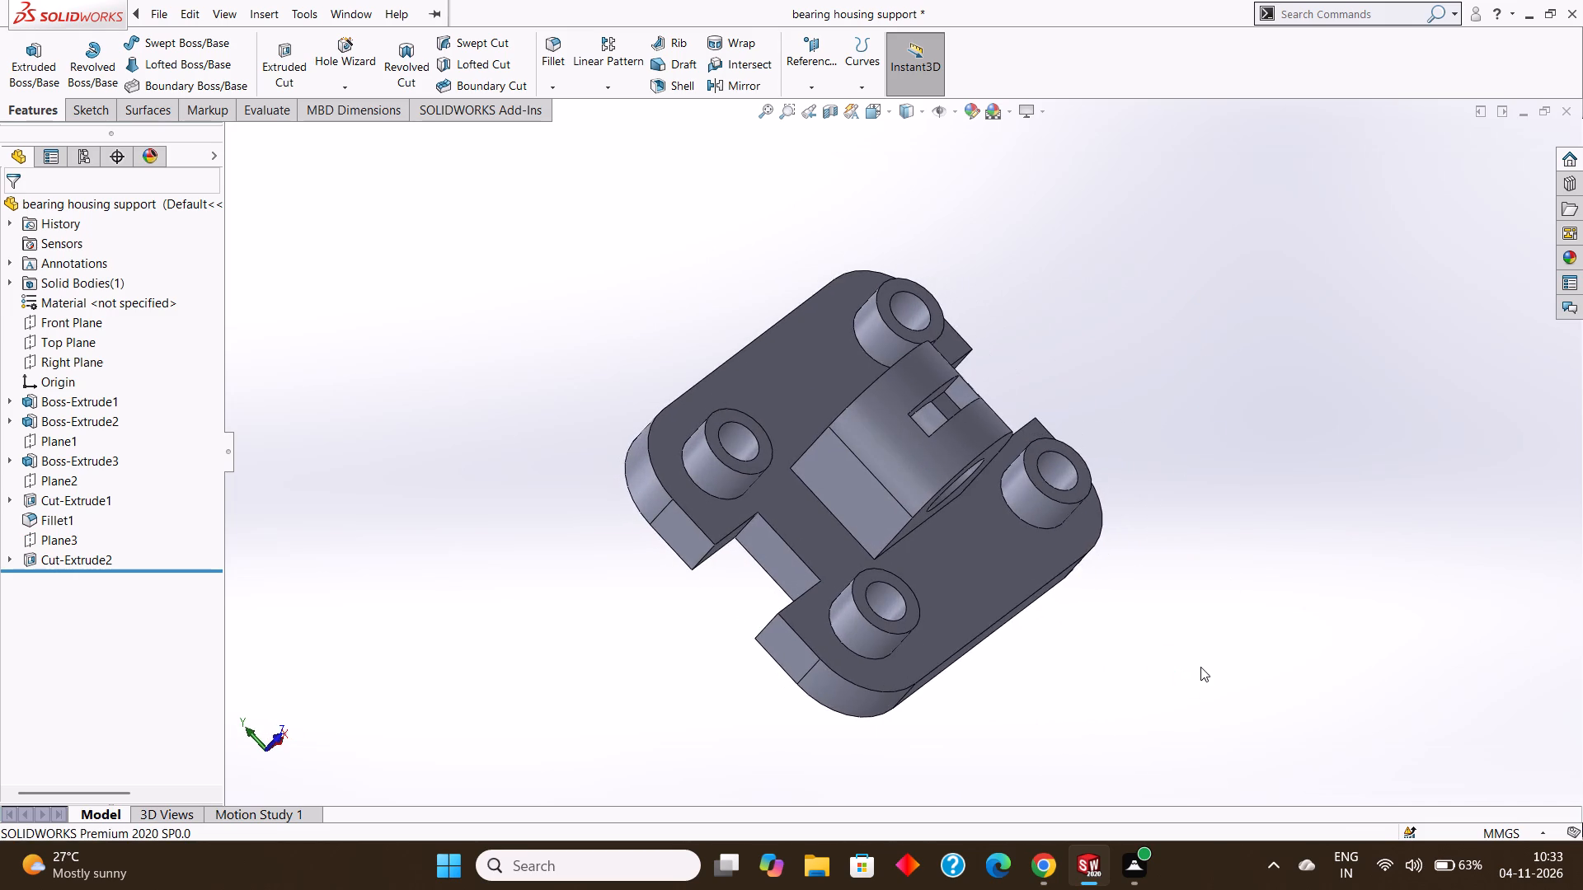
pyautogui.moveTo(1200, 667); pyautogui.dragTo(1211, 653, button='middle')
pyautogui.moveTo(1211, 650); pyautogui.dragTo(1120, 529, button='middle')
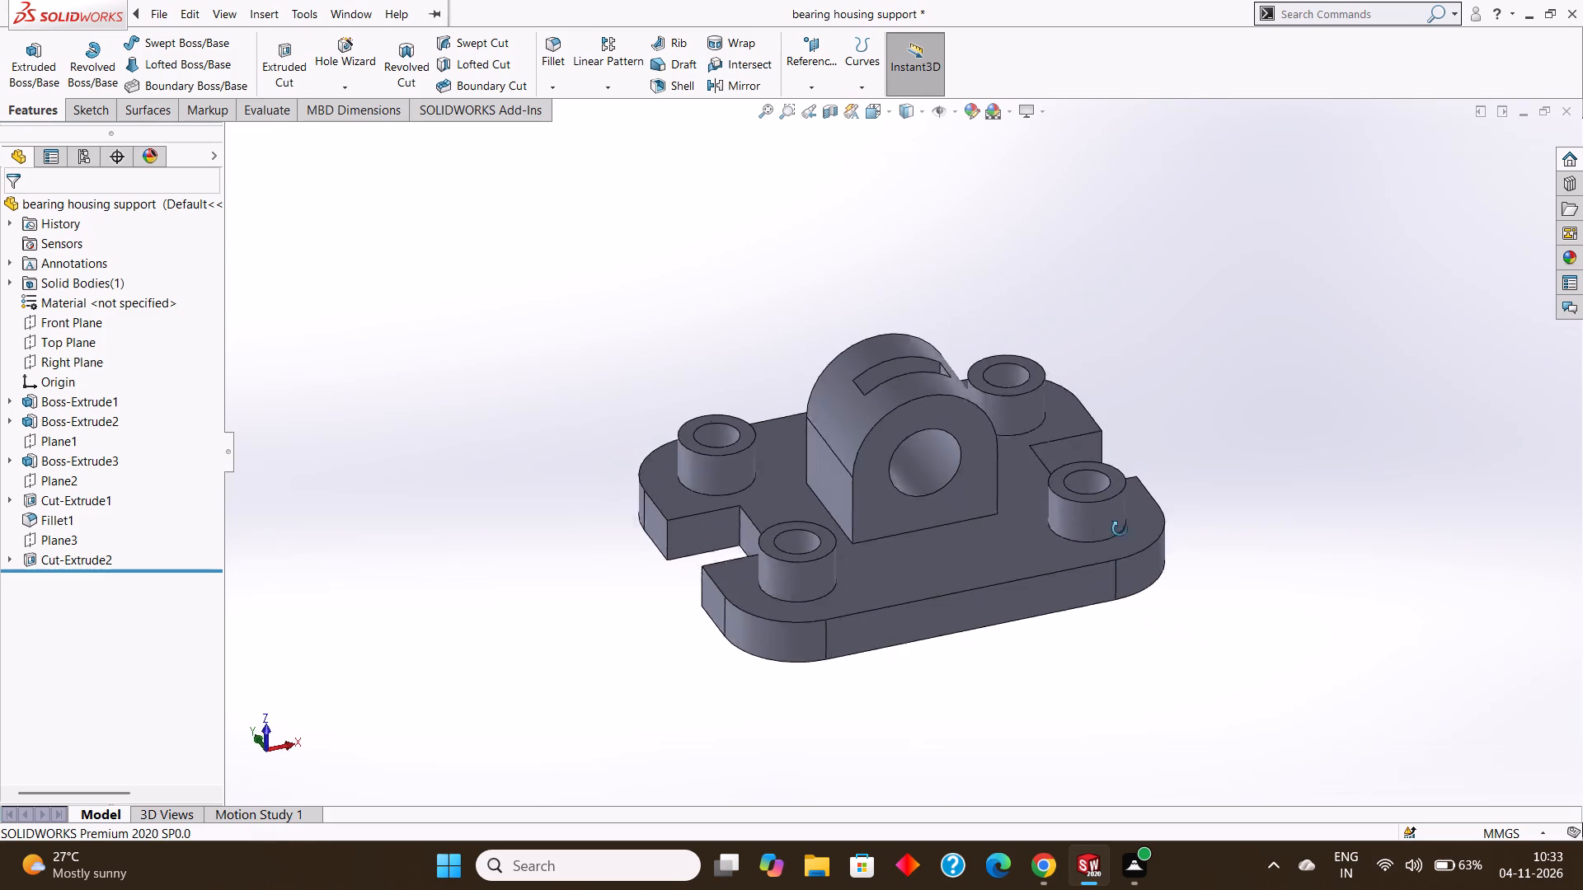
pyautogui.moveTo(1120, 529); pyautogui.dragTo(1146, 513, button='middle')
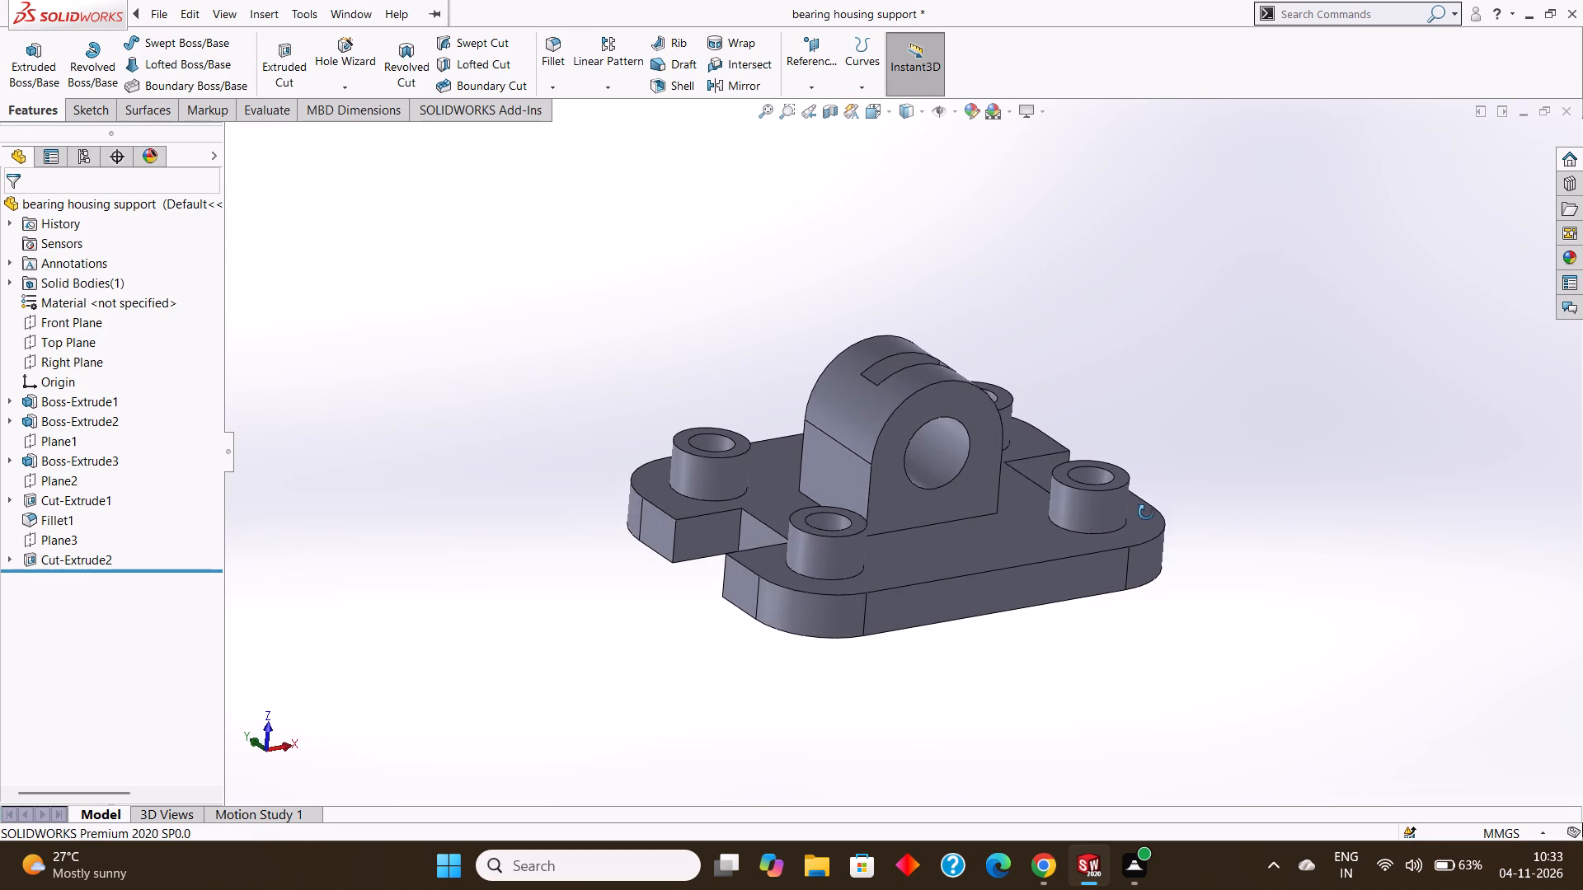
pyautogui.moveTo(1146, 513); pyautogui.dragTo(1148, 513, button='middle')
pyautogui.moveTo(1156, 520); pyautogui.dragTo(1161, 503, button='middle')
pyautogui.moveTo(1161, 507); pyautogui.dragTo(1200, 512, button='middle')
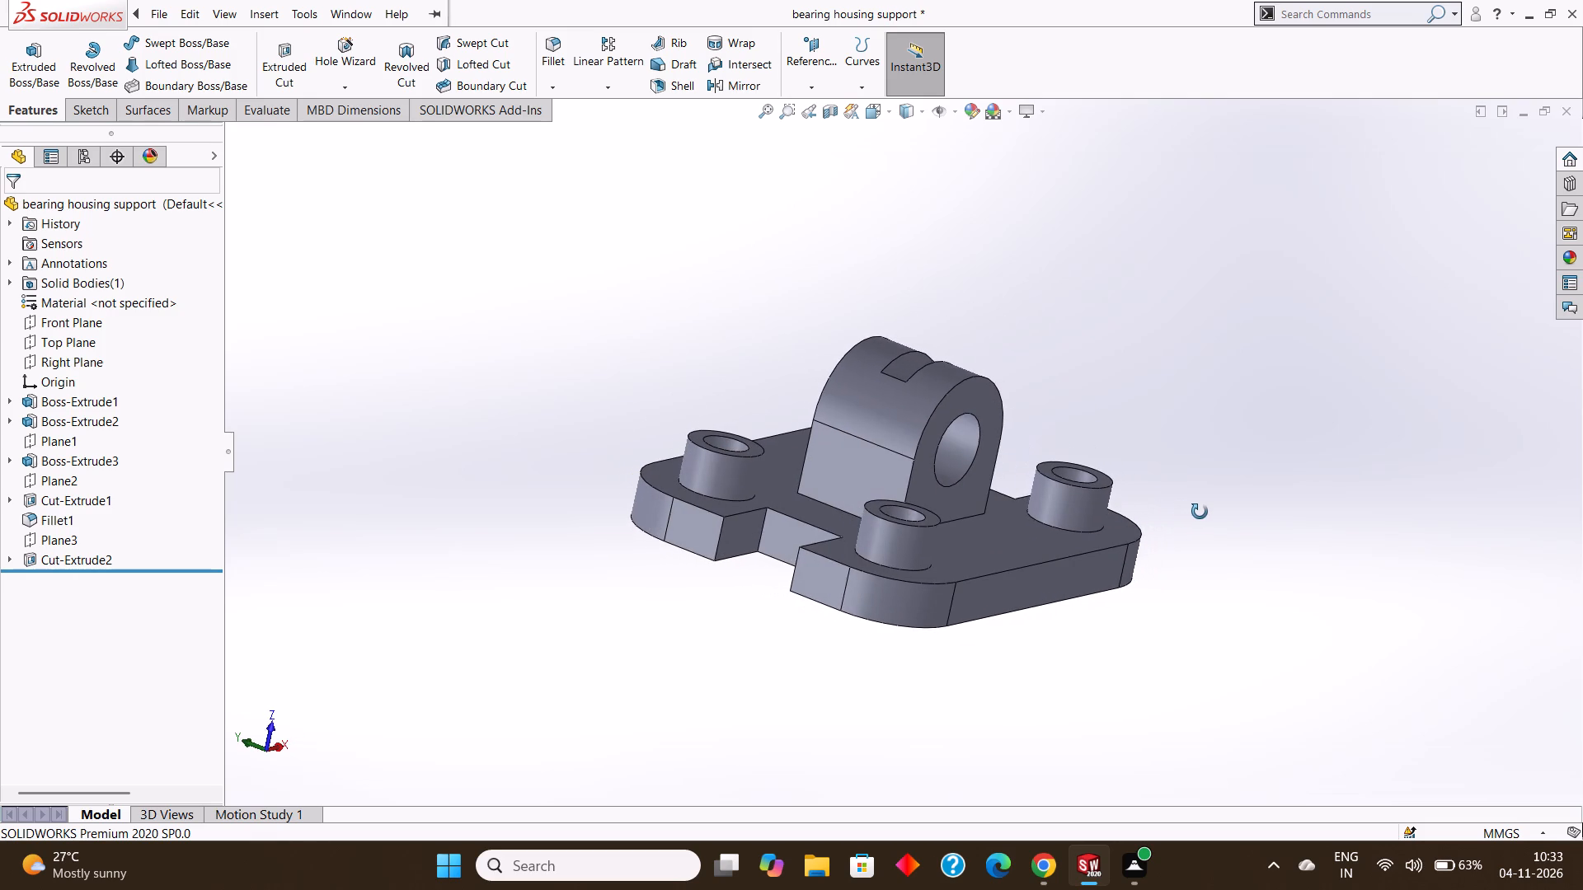
pyautogui.moveTo(1200, 512); pyautogui.dragTo(1132, 525, button='middle')
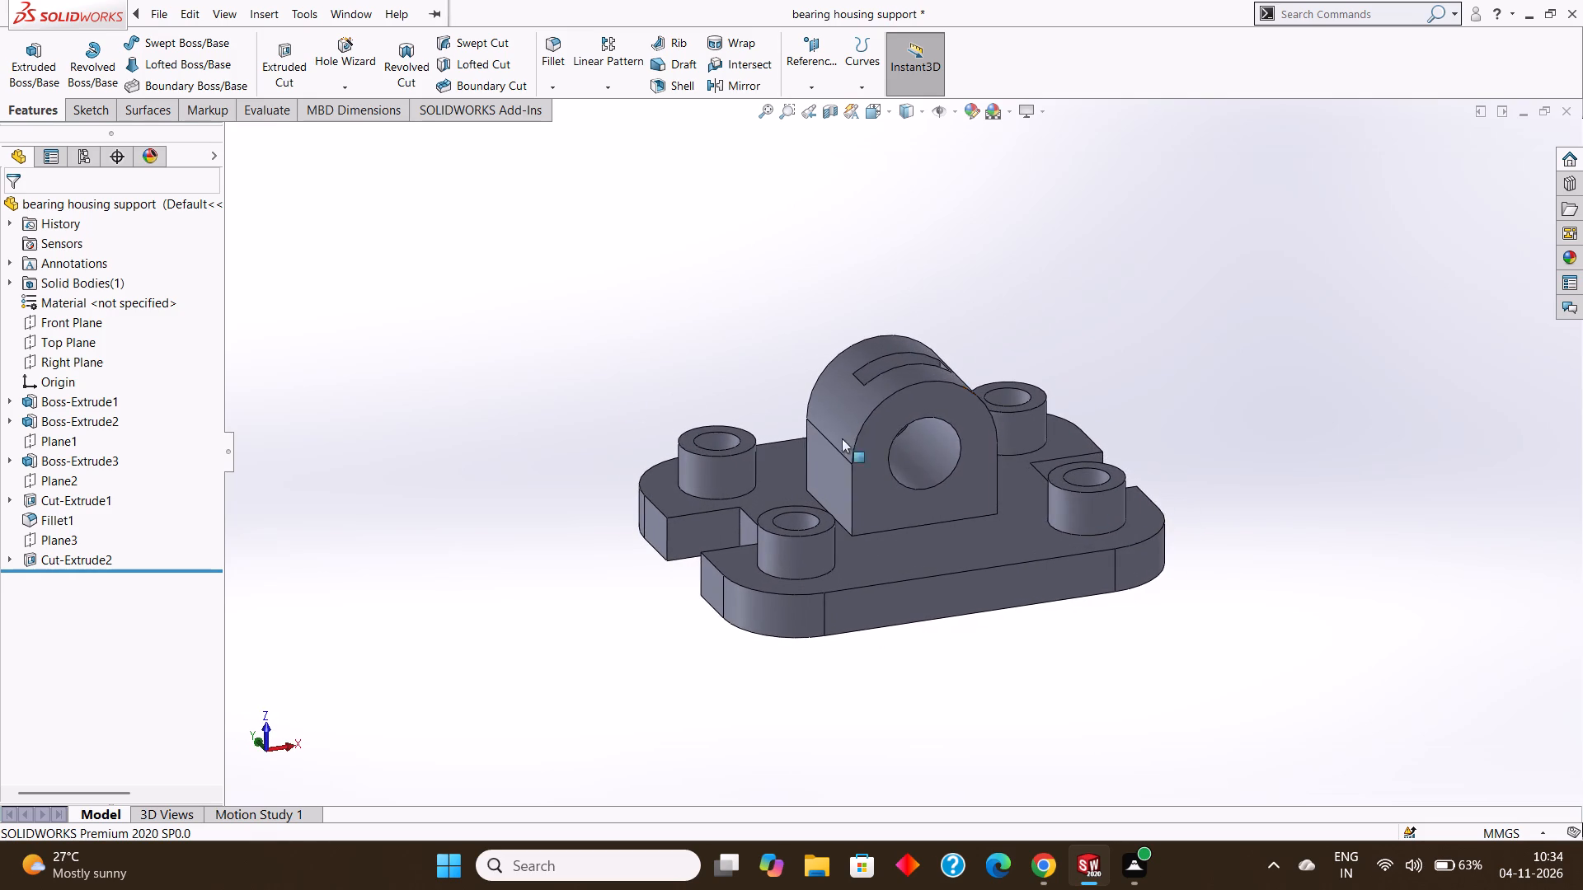
# Create a reference plane parallel to the Right Plane at an offset of 75 mm, through the middle of the housing.
pyautogui.click(810, 87)
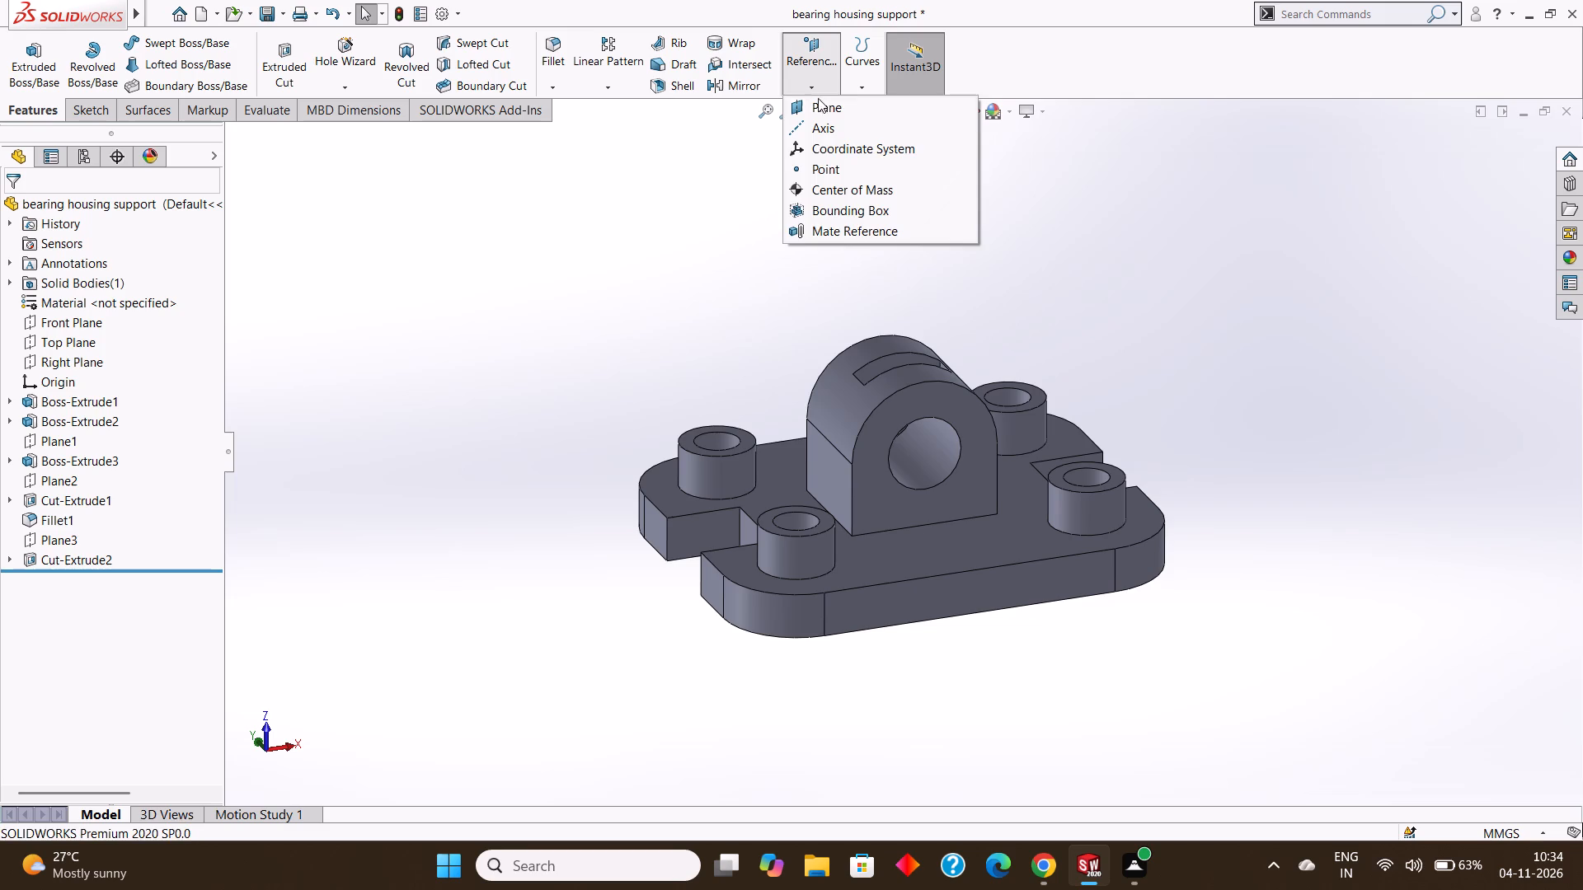
pyautogui.click(826, 101)
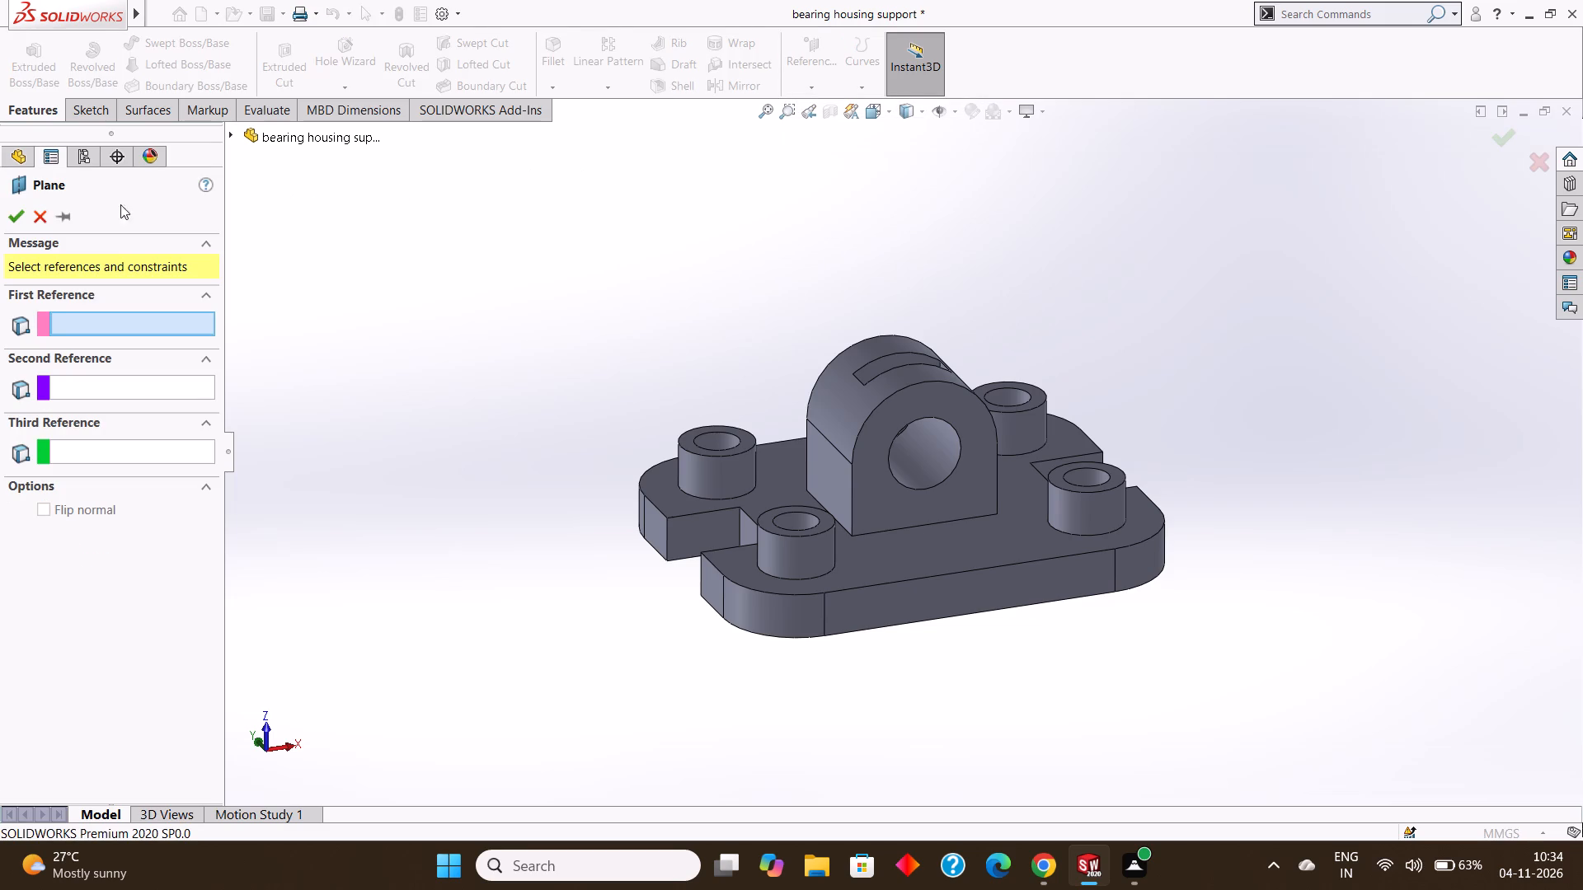
pyautogui.click(234, 130)
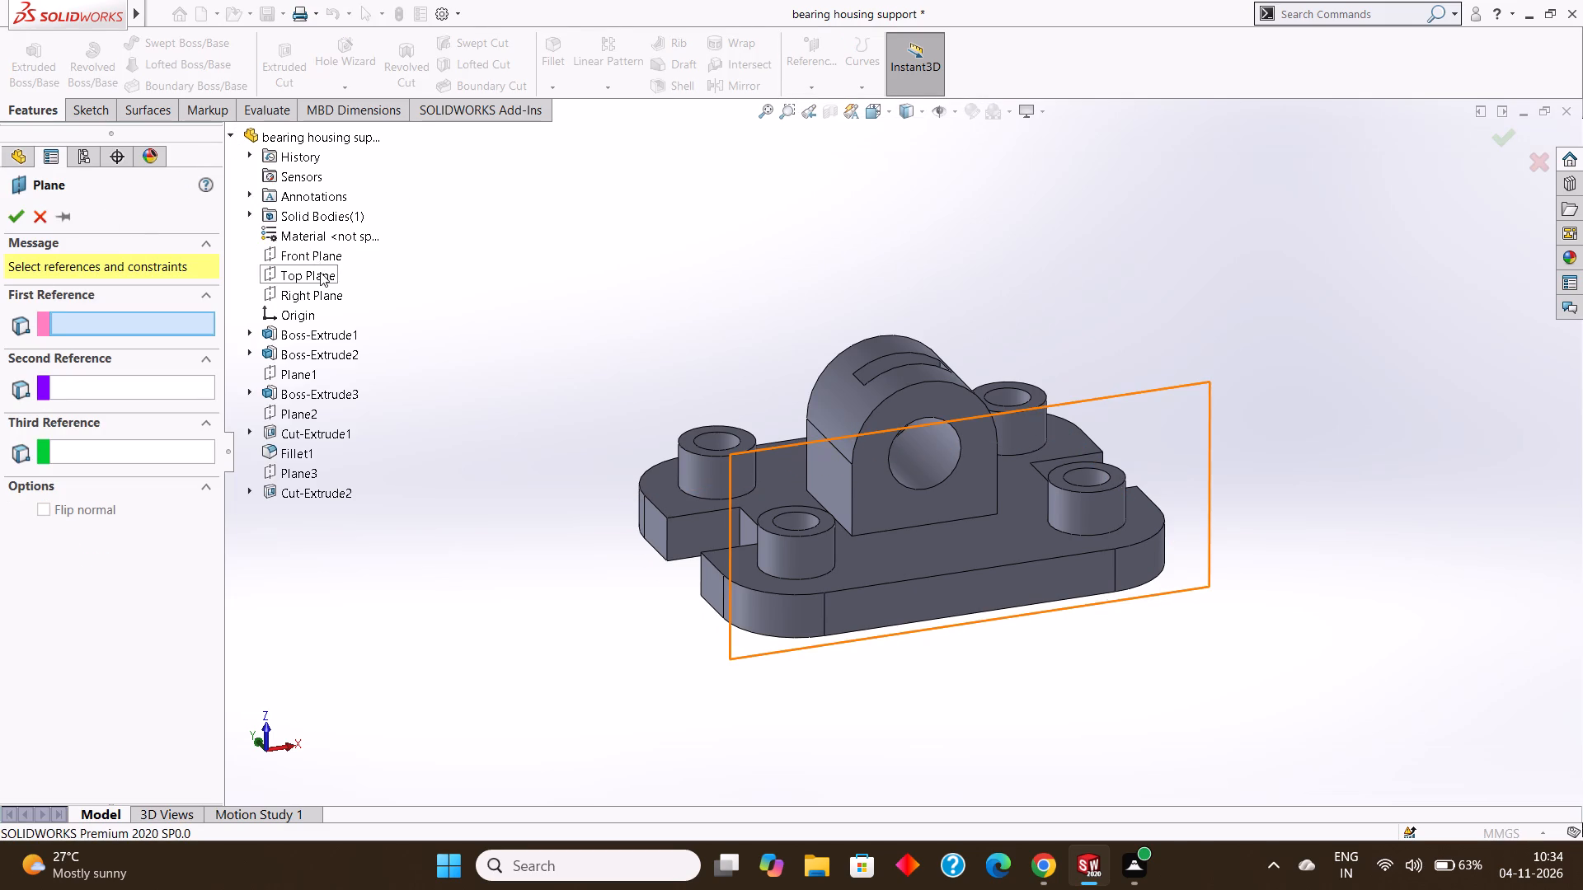
pyautogui.click(314, 288)
pyautogui.moveTo(610, 255); pyautogui.dragTo(632, 277, button='middle')
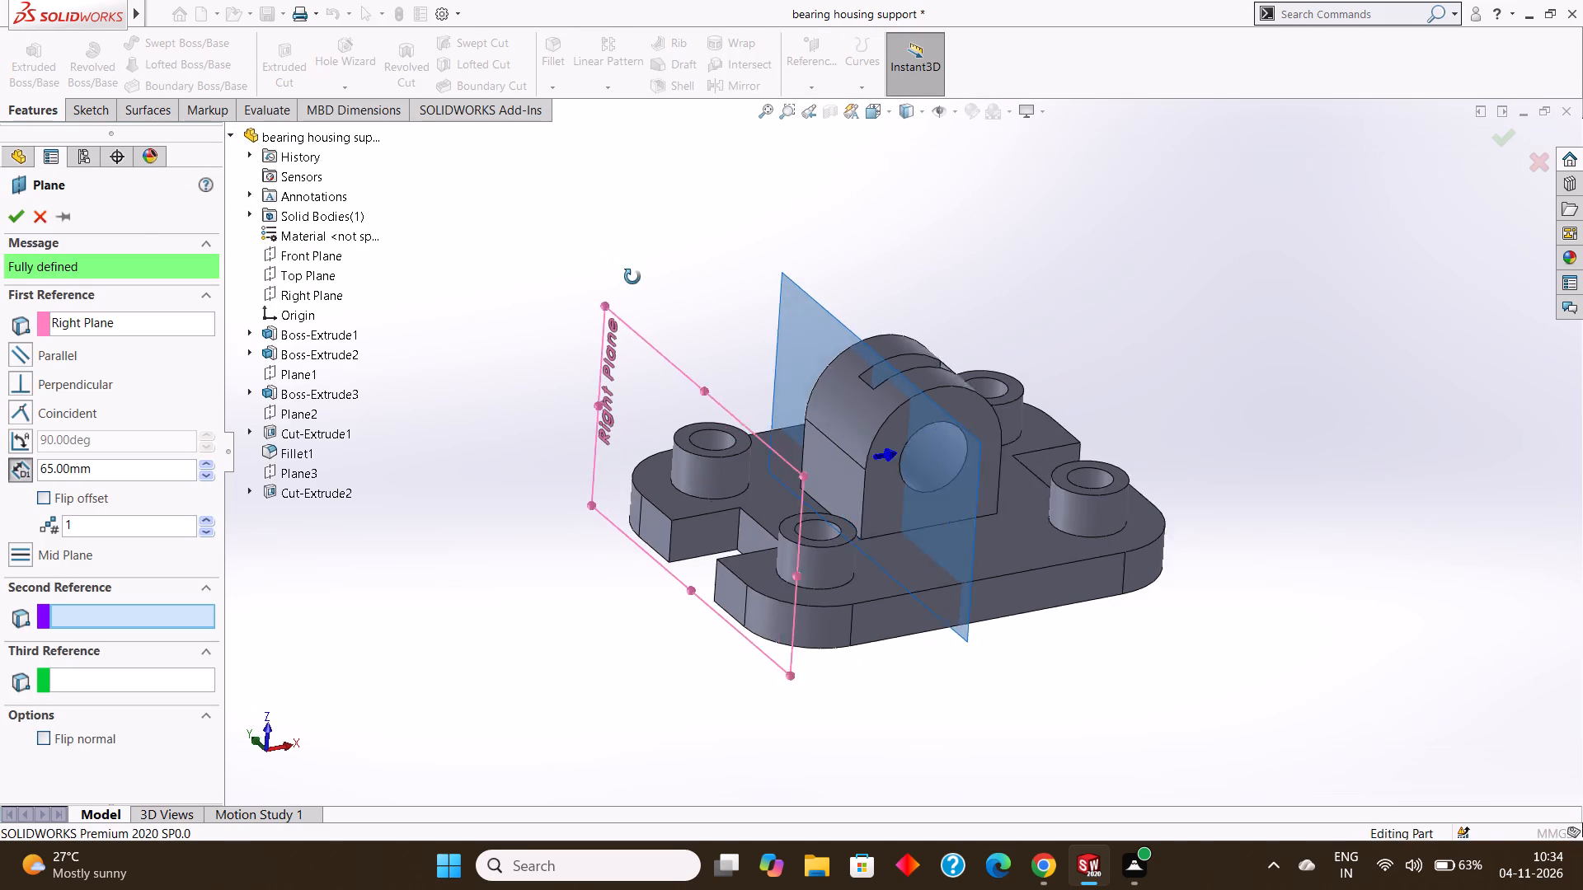
pyautogui.moveTo(632, 277); pyautogui.dragTo(646, 338, button='middle')
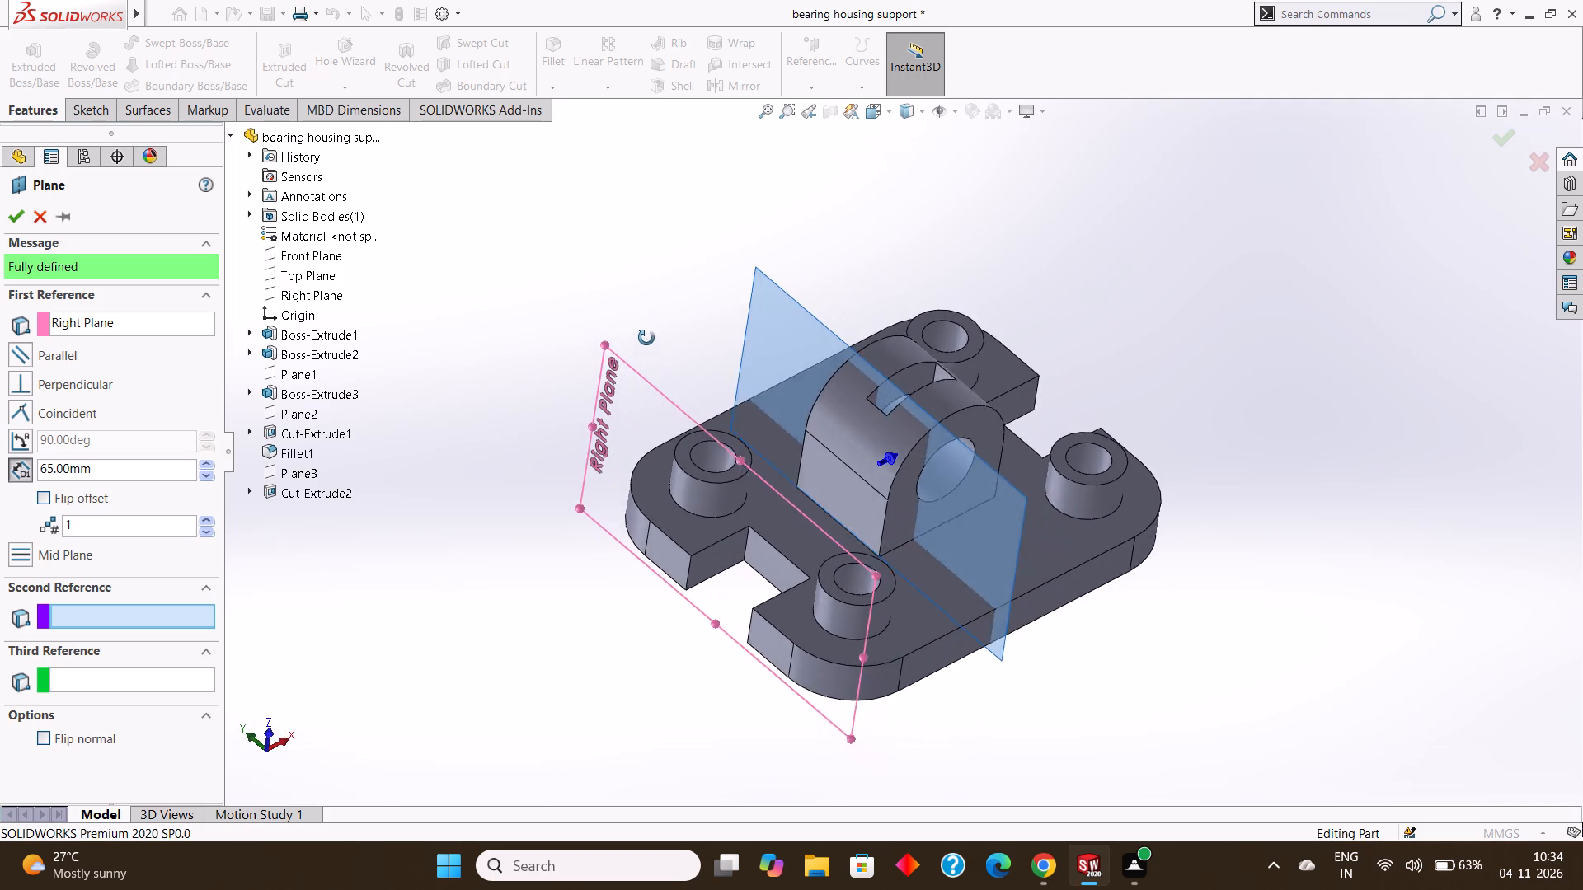
pyautogui.moveTo(646, 338); pyautogui.dragTo(582, 279, button='middle')
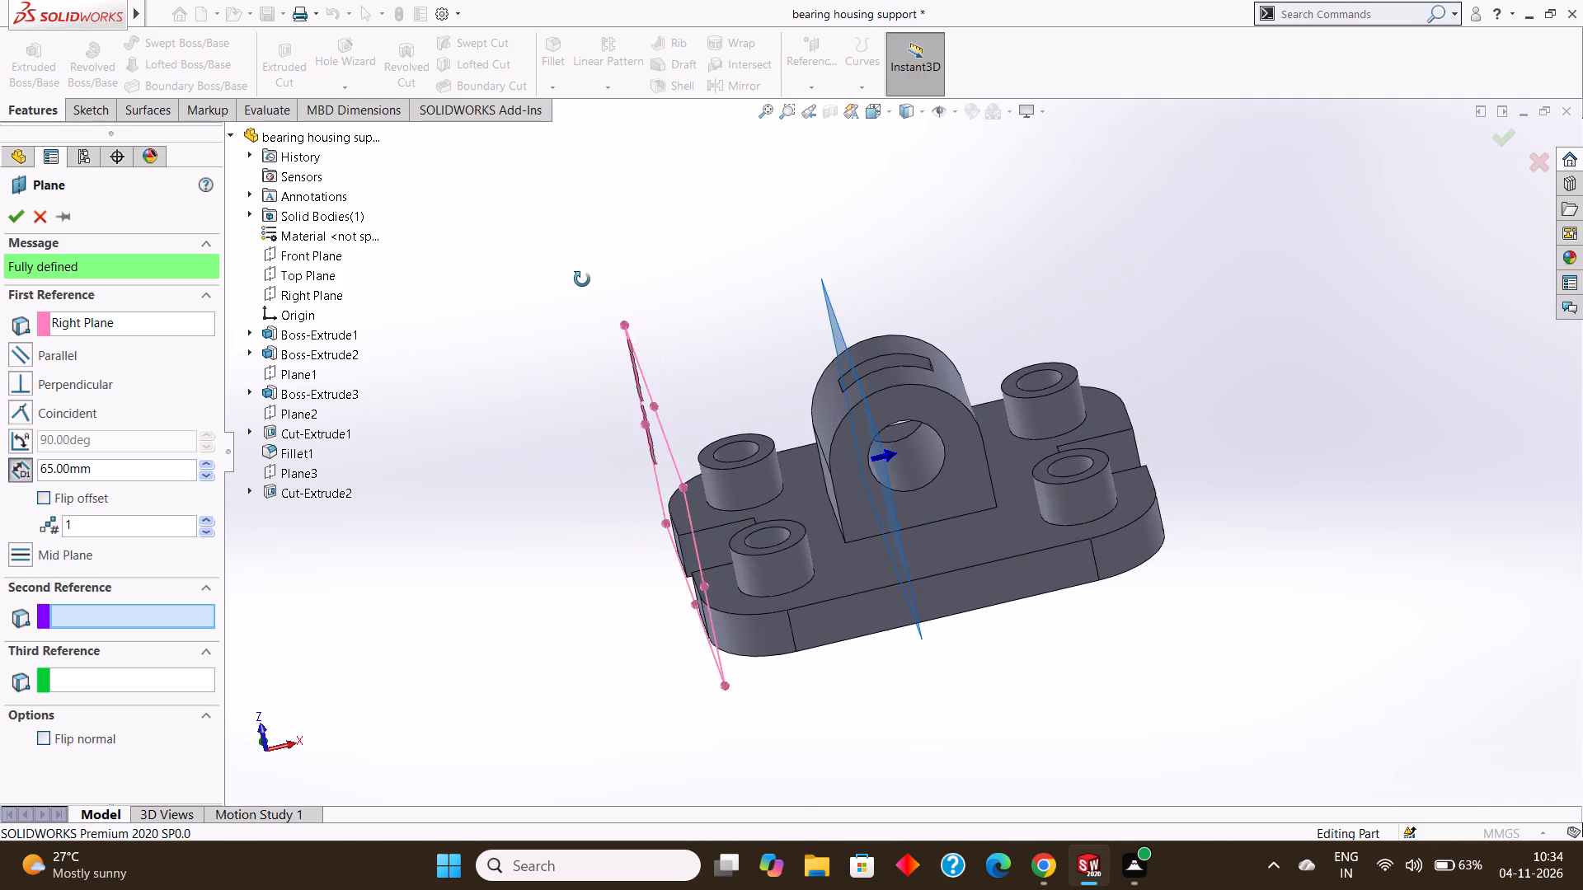
pyautogui.moveTo(582, 279); pyautogui.dragTo(584, 278, button='middle')
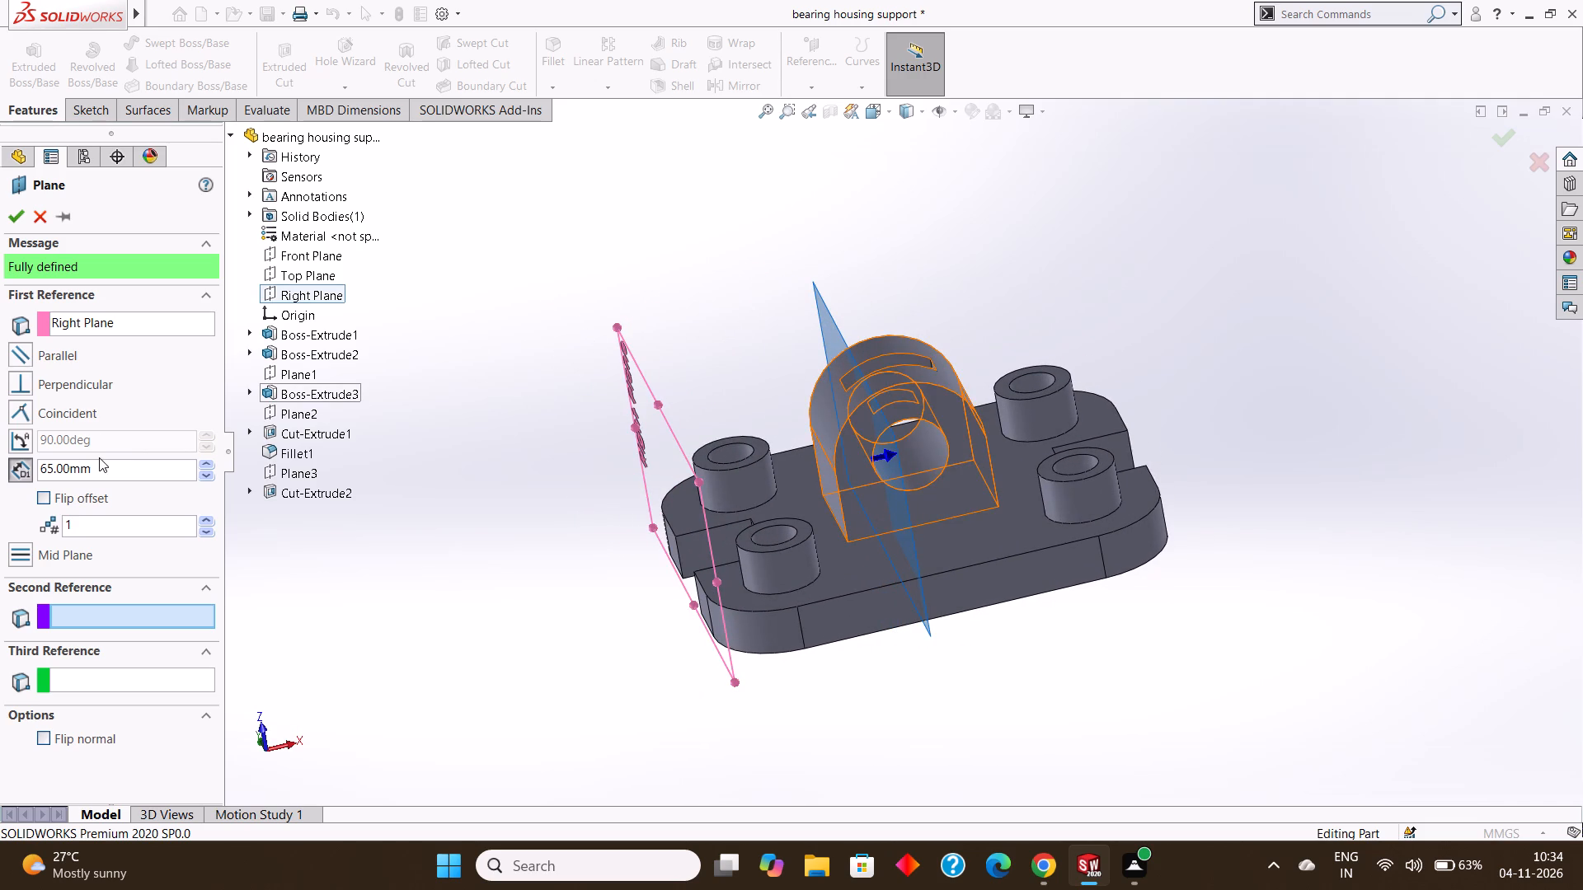
pyautogui.click(110, 461)
pyautogui.moveTo(142, 464); pyautogui.dragTo(34, 459)
pyautogui.press('BackSpace')
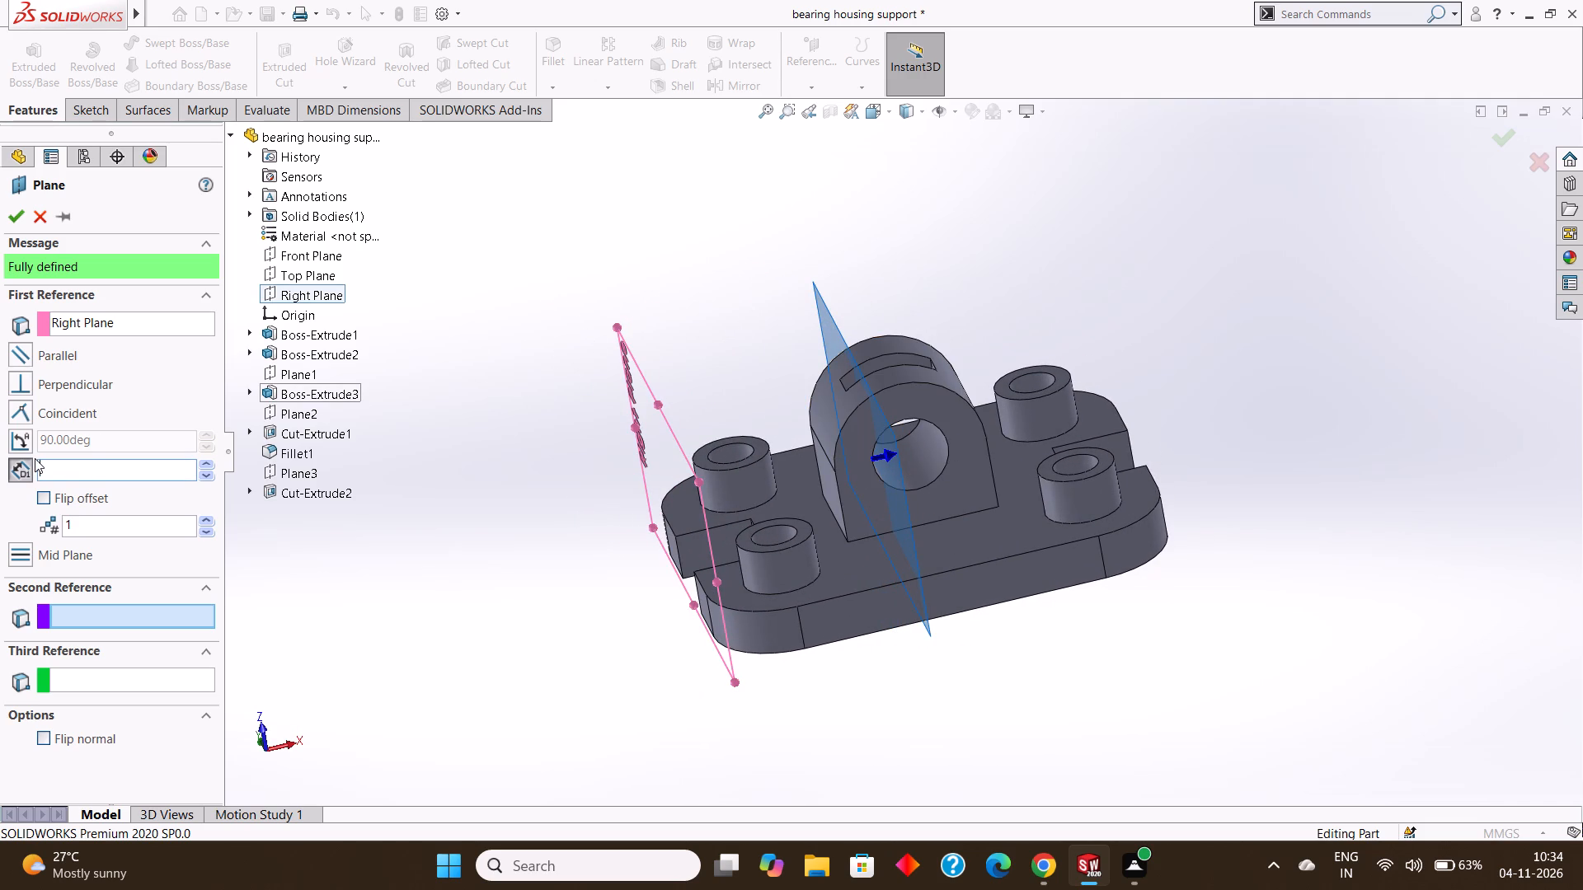
pyautogui.write('75')
pyautogui.press('Return')
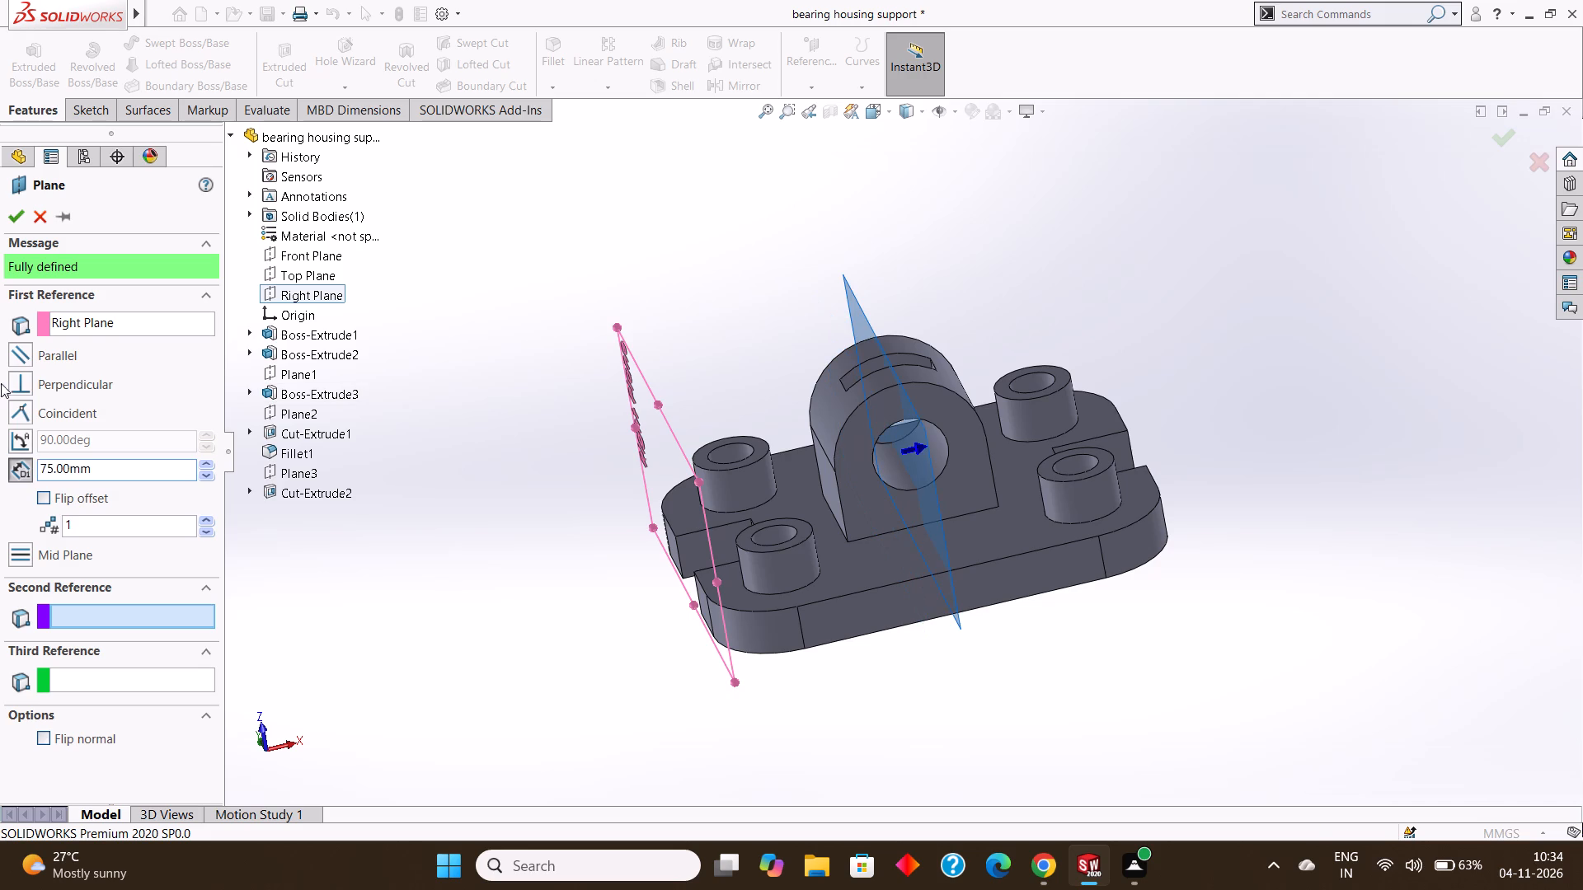
pyautogui.click(22, 221)
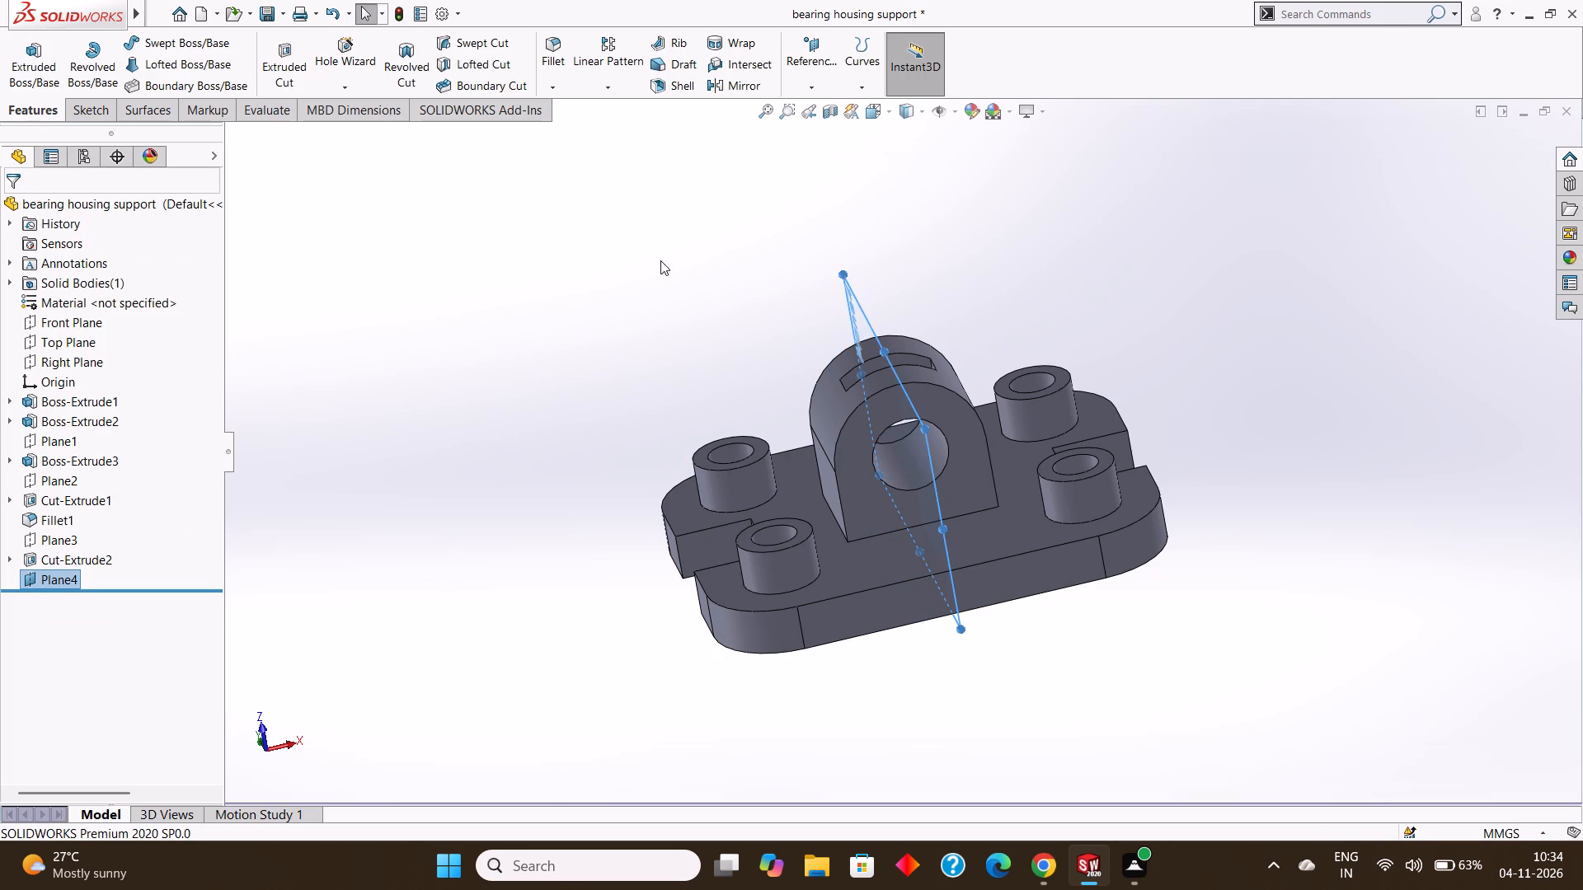
# Open a new sketch on the 75 mm offset plane and orient the view square to it.
pyautogui.moveTo(674, 279); pyautogui.dragTo(826, 269, button='middle')
pyautogui.click(775, 318)
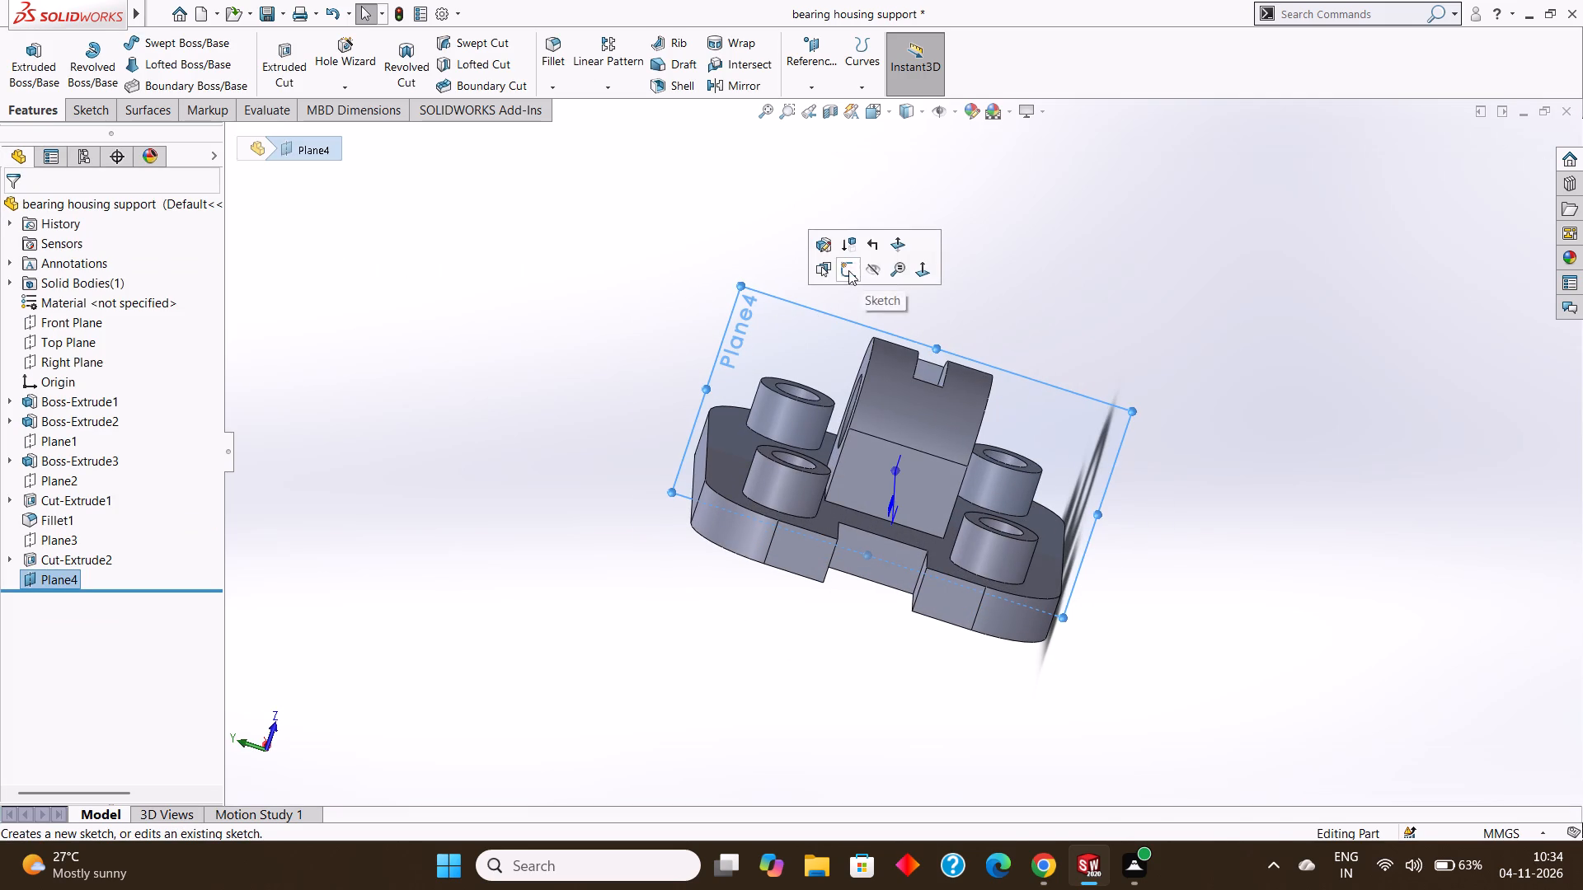
pyautogui.click(848, 270)
pyautogui.hotkey('ctrl', '8')
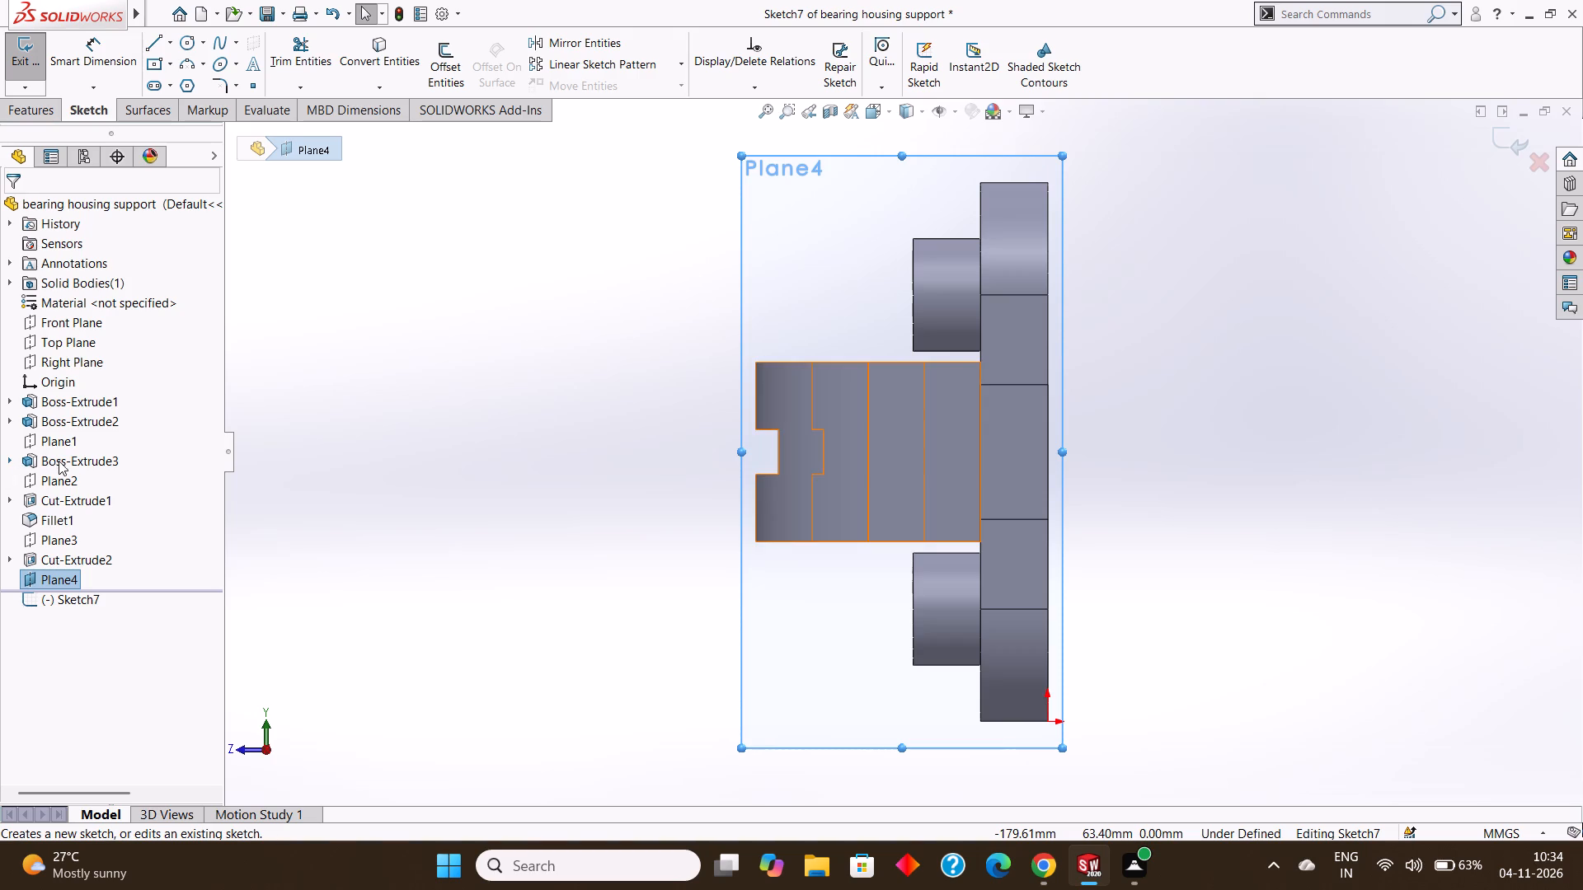
pyautogui.hotkey('ctrl', '8')
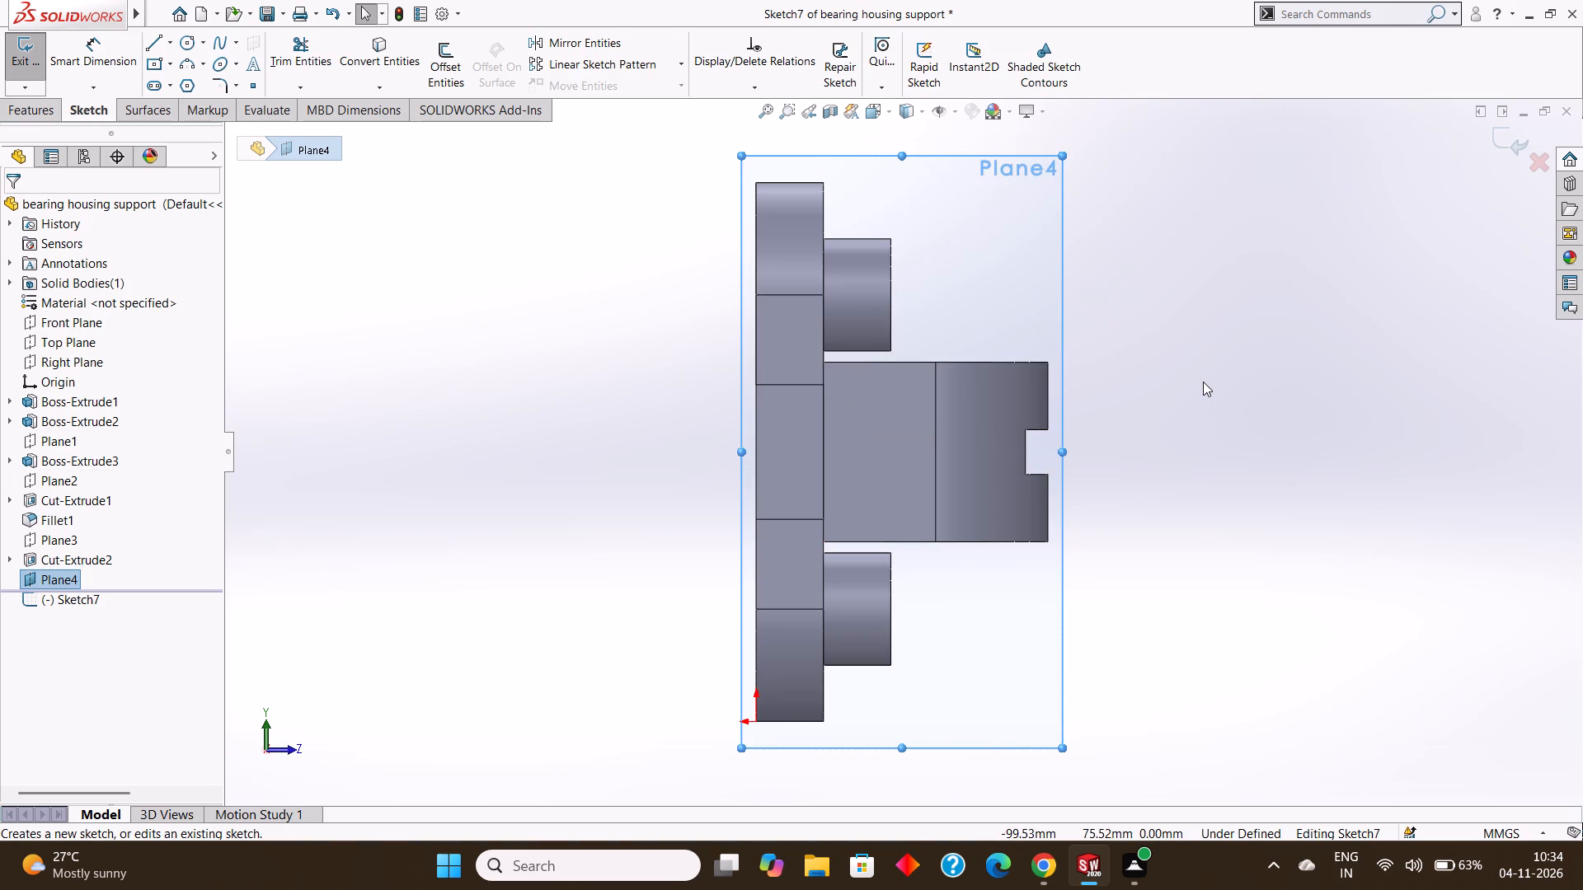
pyautogui.moveTo(1236, 382); pyautogui.dragTo(1134, 333, button='middle')
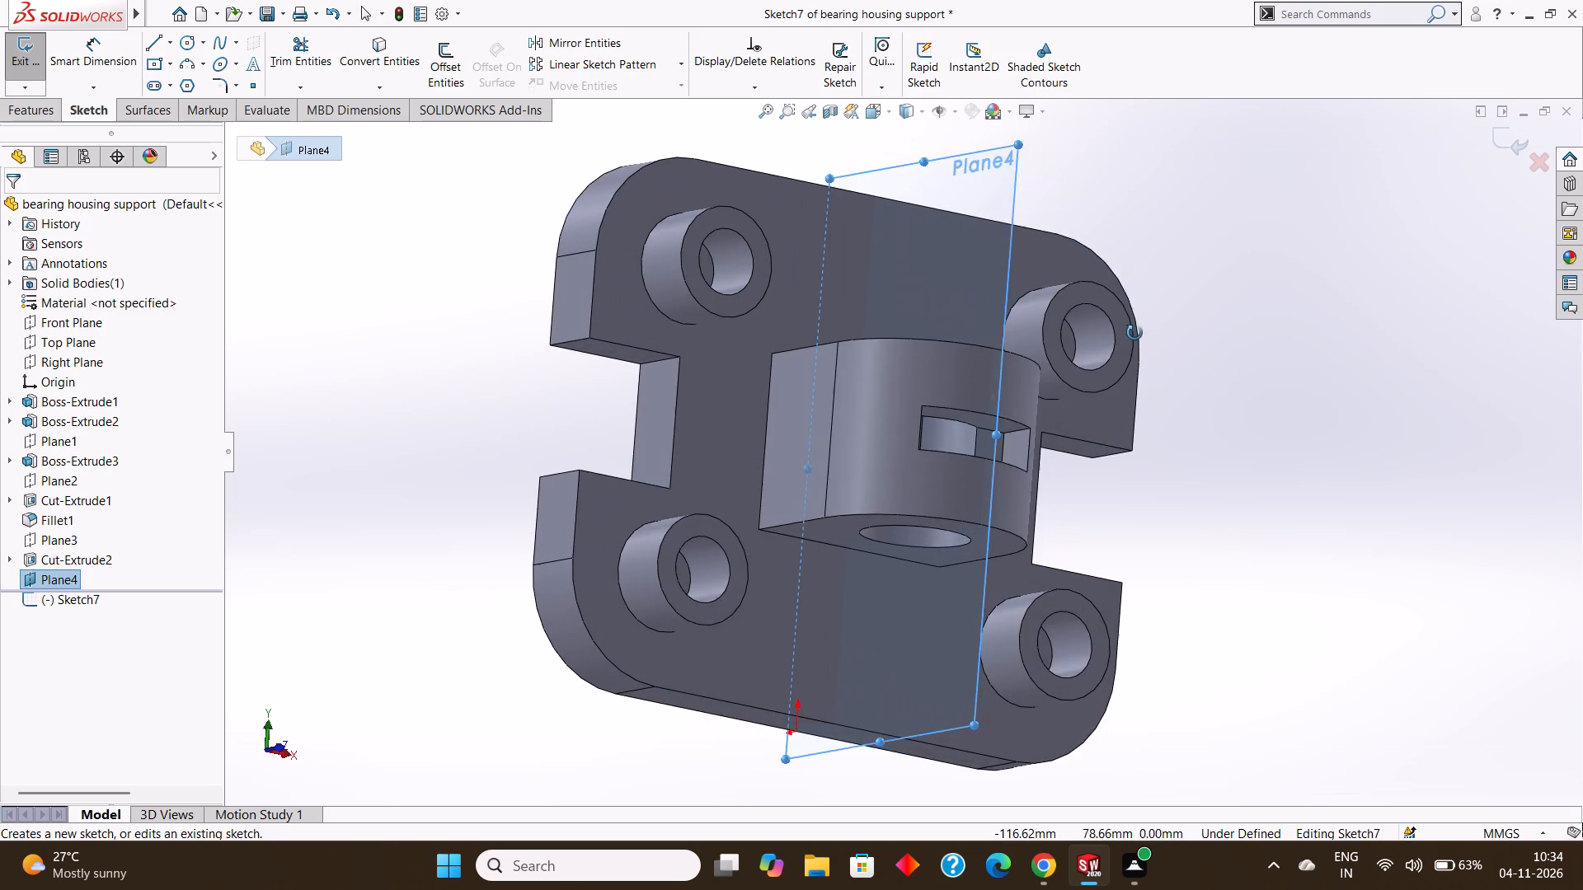
pyautogui.moveTo(1134, 333); pyautogui.dragTo(1134, 327, button='middle')
pyautogui.moveTo(1169, 359); pyautogui.dragTo(1145, 264, button='middle')
pyautogui.moveTo(1174, 333); pyautogui.dragTo(1166, 319, button='middle')
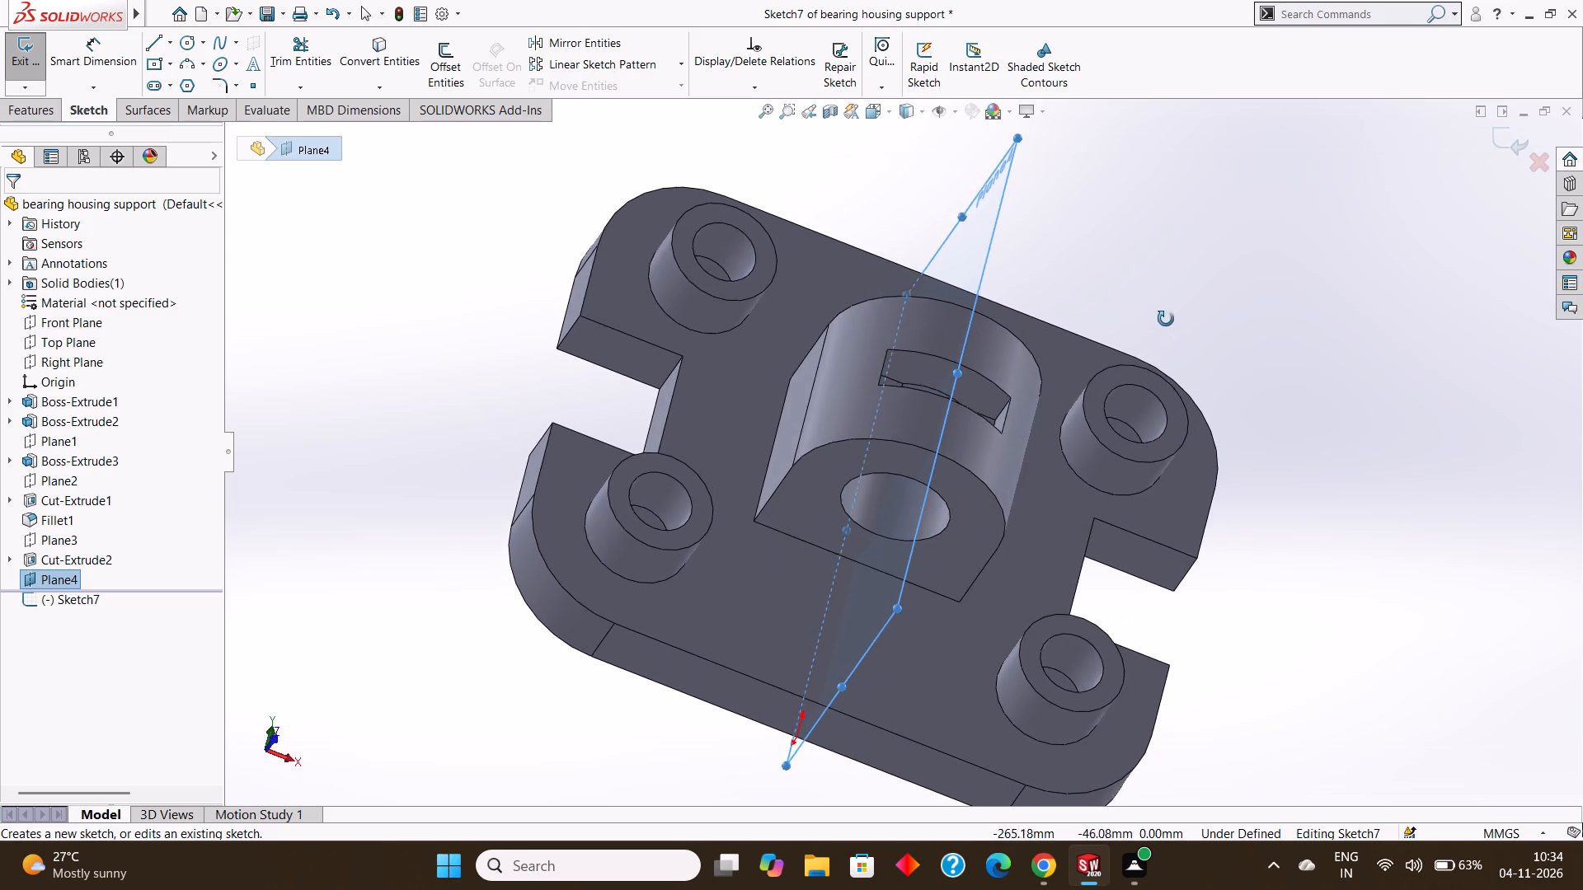
pyautogui.moveTo(1166, 319); pyautogui.dragTo(1165, 317, button='middle')
pyautogui.moveTo(1195, 359); pyautogui.dragTo(1054, 400, button='middle')
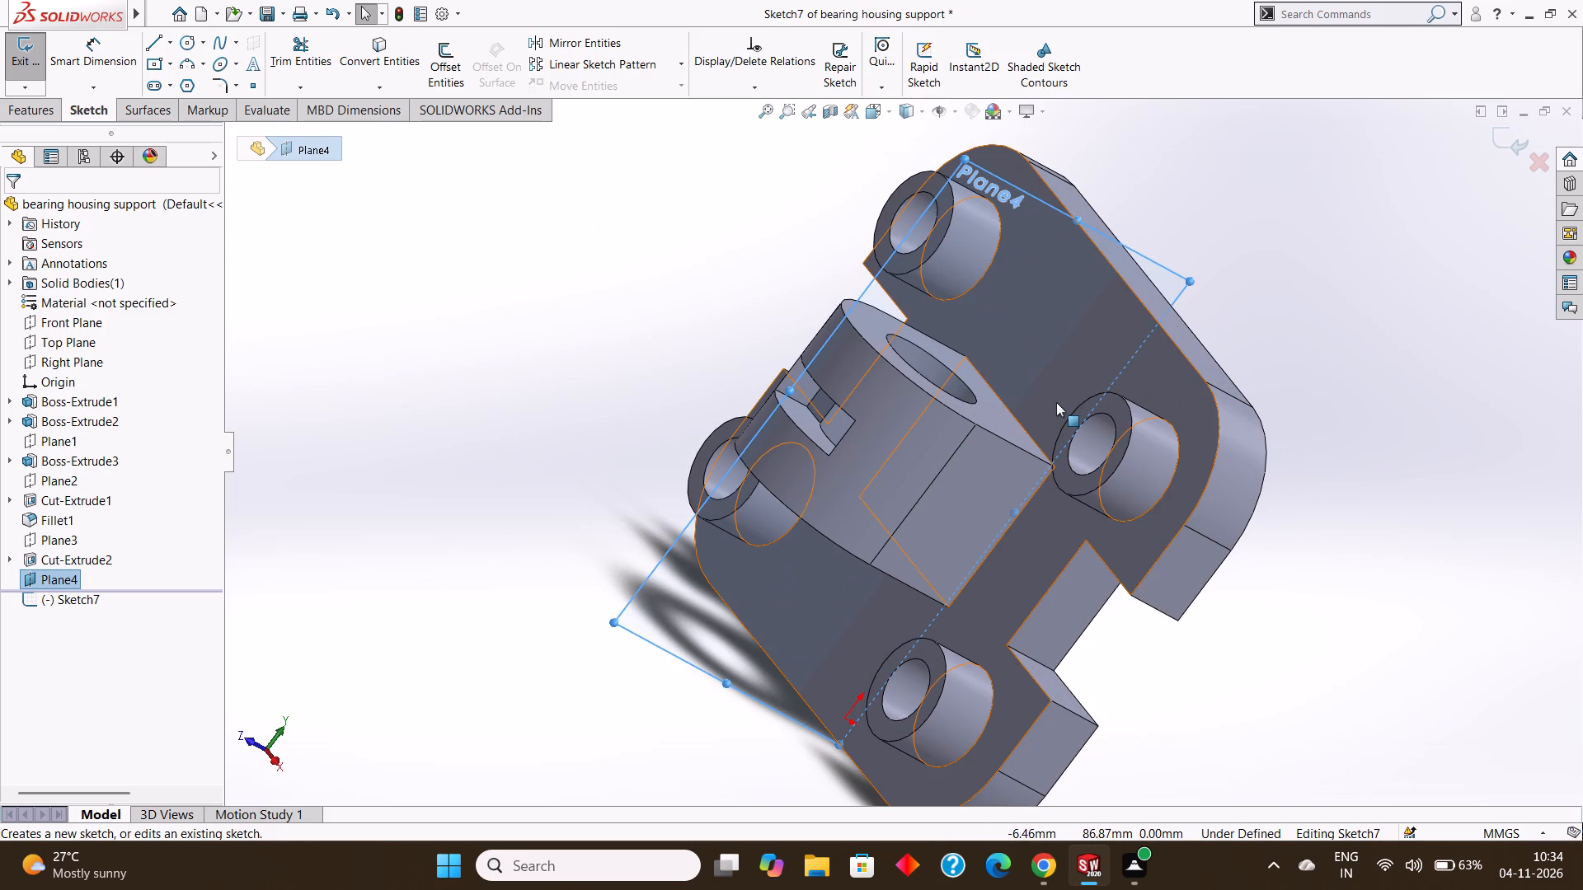
pyautogui.moveTo(1097, 233); pyautogui.dragTo(1116, 205, button='middle')
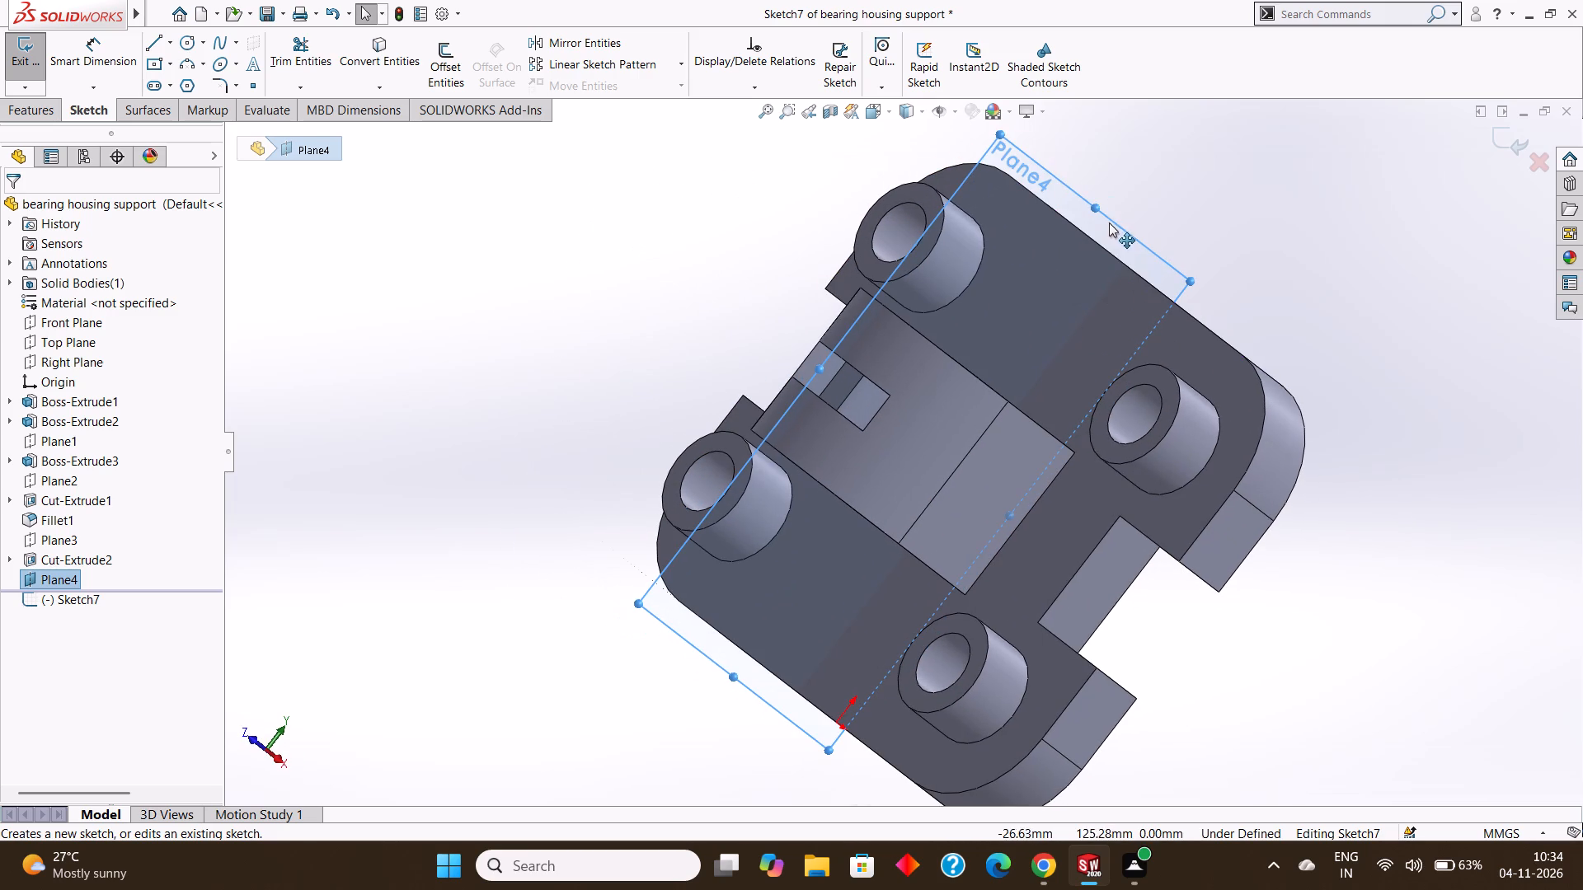
pyautogui.click(1111, 222)
pyautogui.hotkey('ctrl', '8')
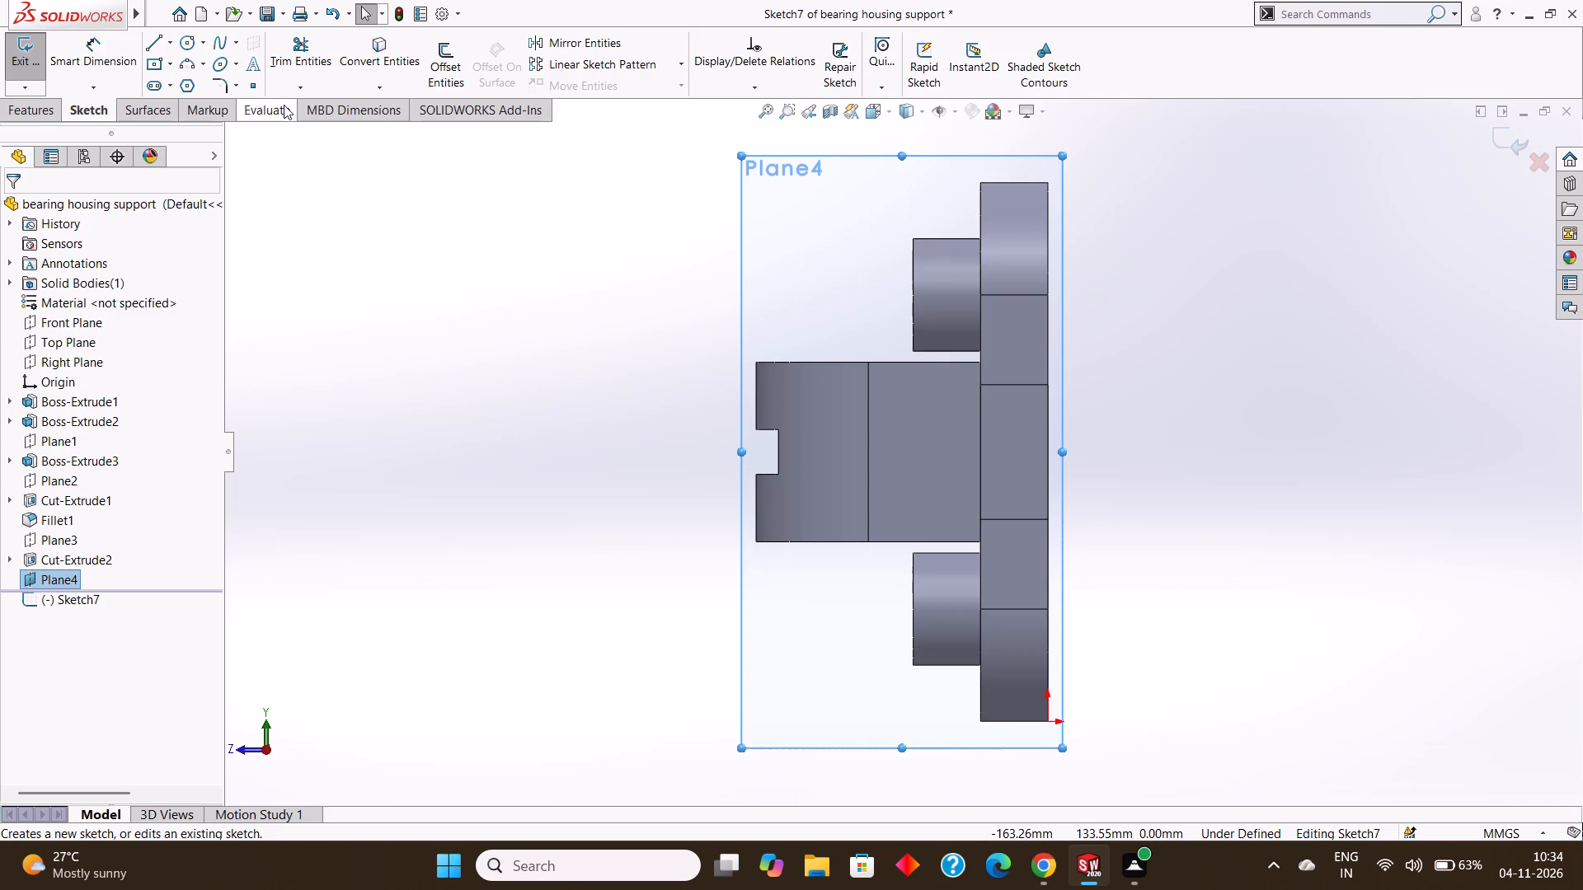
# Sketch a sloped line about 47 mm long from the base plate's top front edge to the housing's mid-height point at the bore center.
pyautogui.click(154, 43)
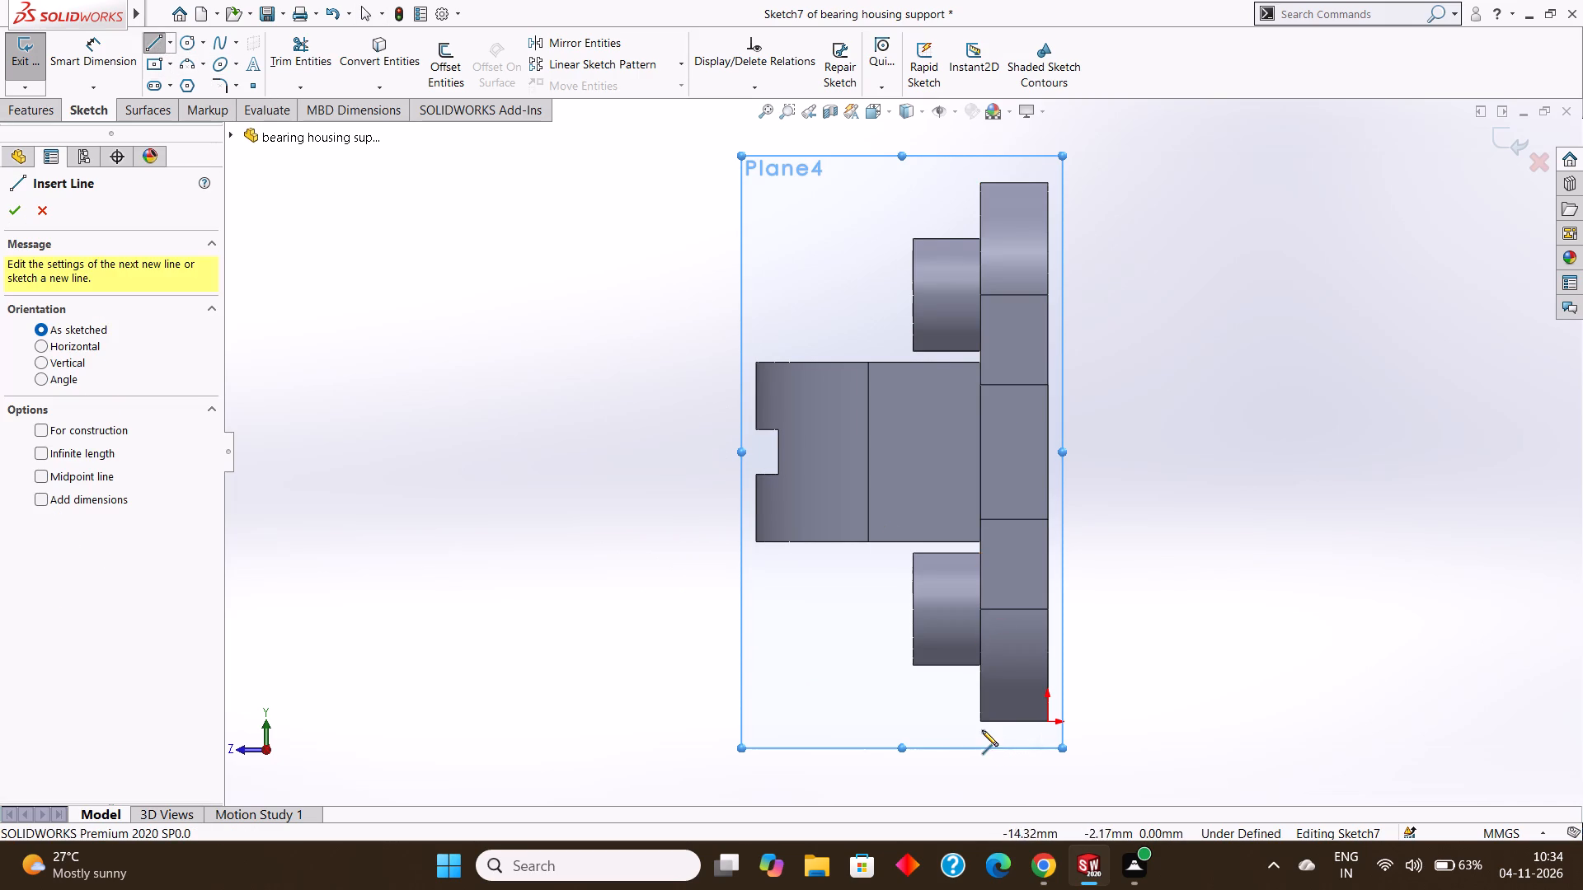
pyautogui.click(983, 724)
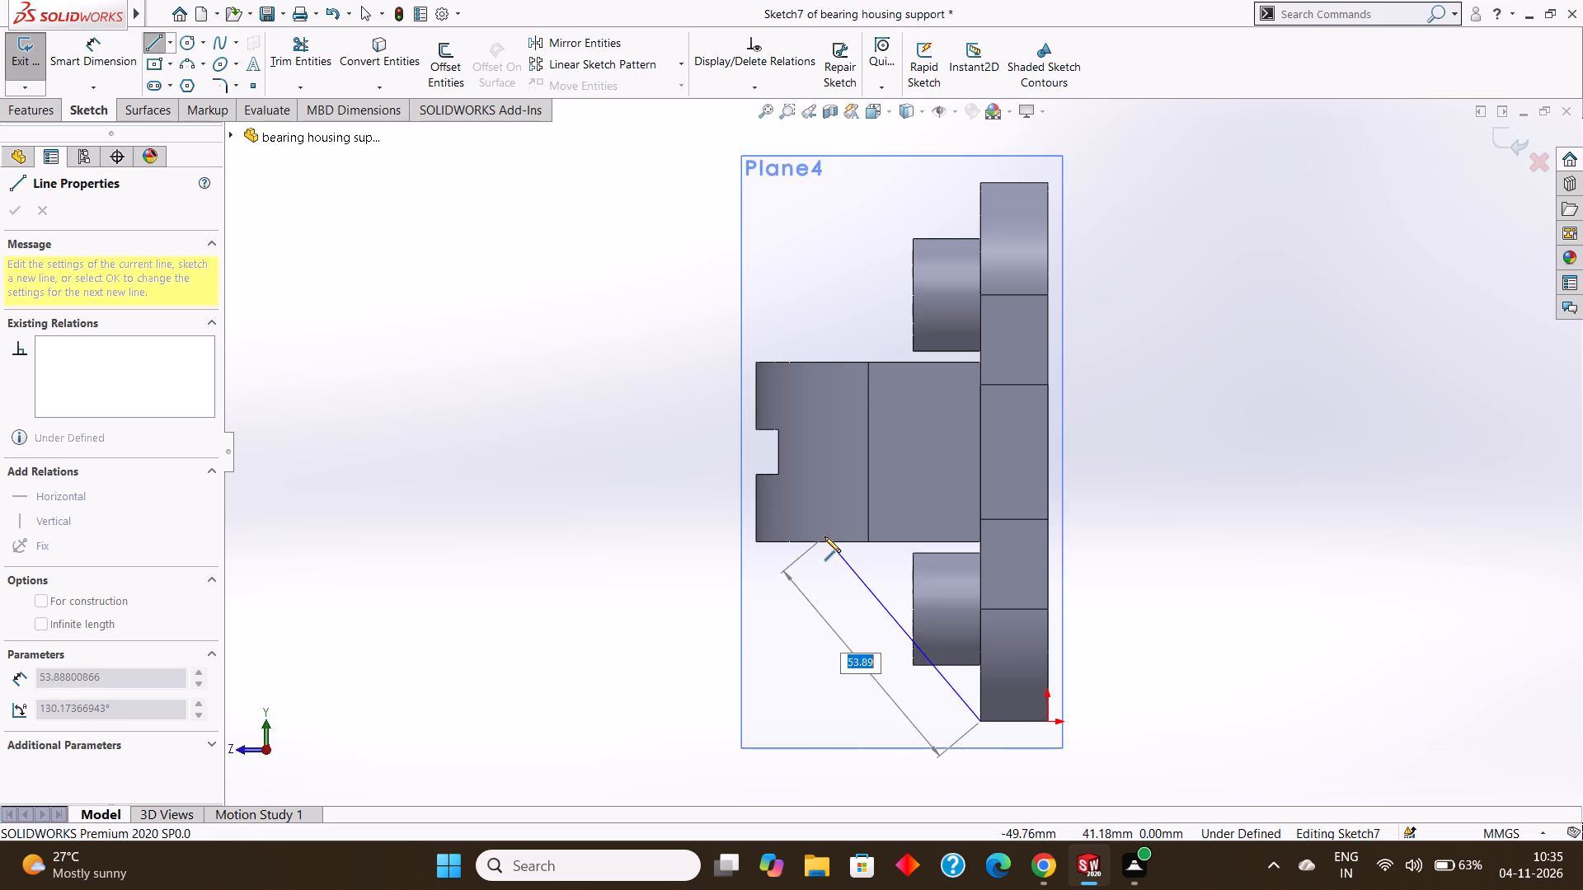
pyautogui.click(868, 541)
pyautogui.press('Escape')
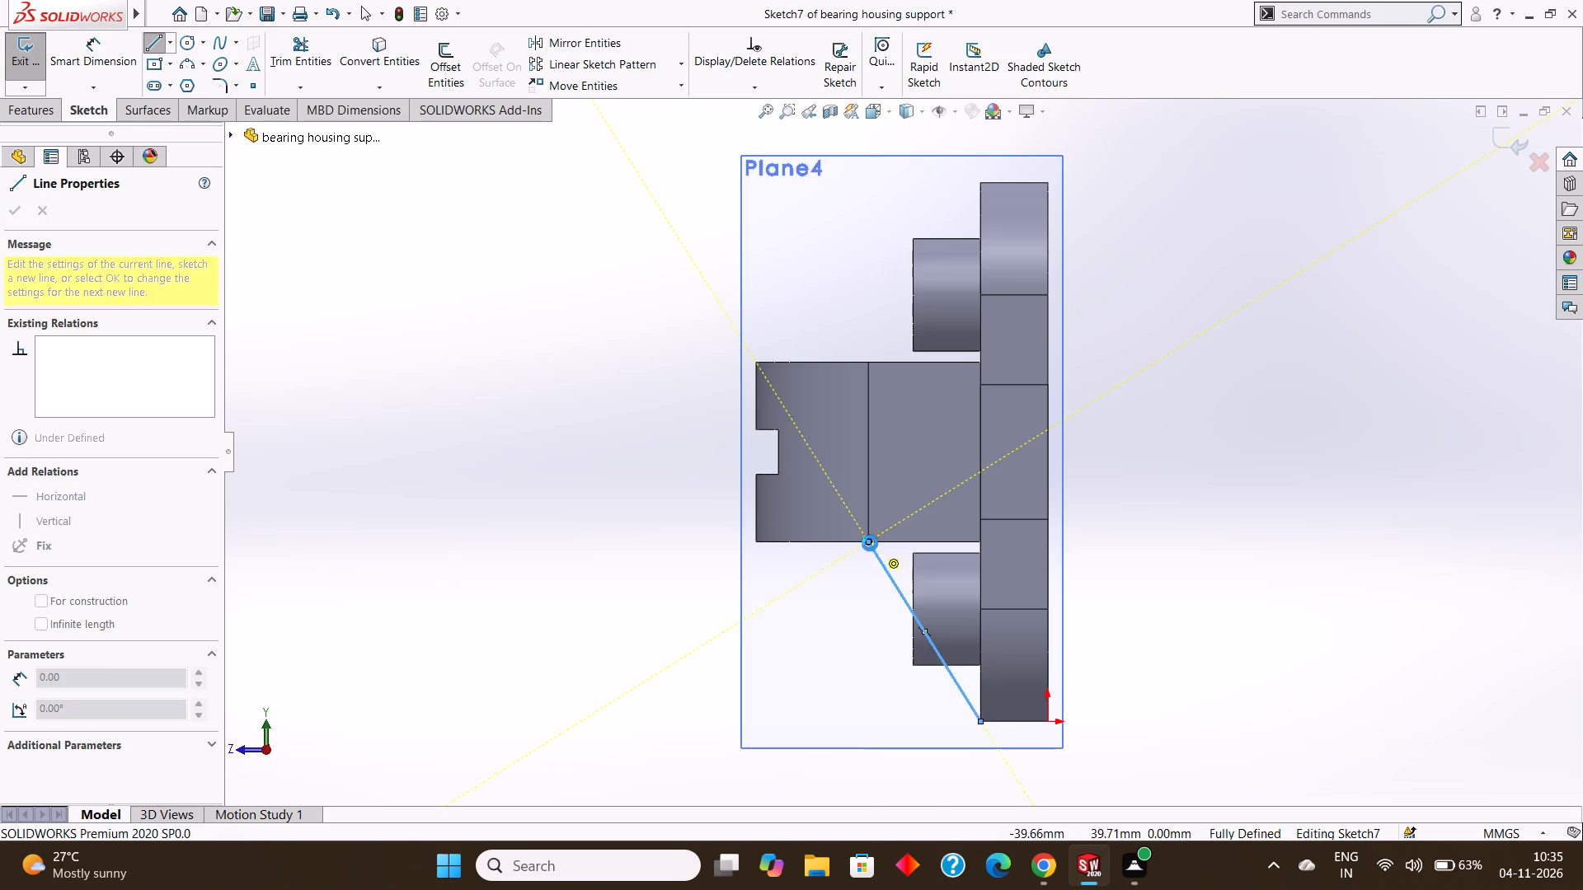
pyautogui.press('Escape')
# Examine the sloped line against the housing and base plate from several sides.
pyautogui.moveTo(1164, 564); pyautogui.dragTo(1299, 398, button='middle')
pyautogui.moveTo(1299, 398); pyautogui.dragTo(1300, 391, button='middle')
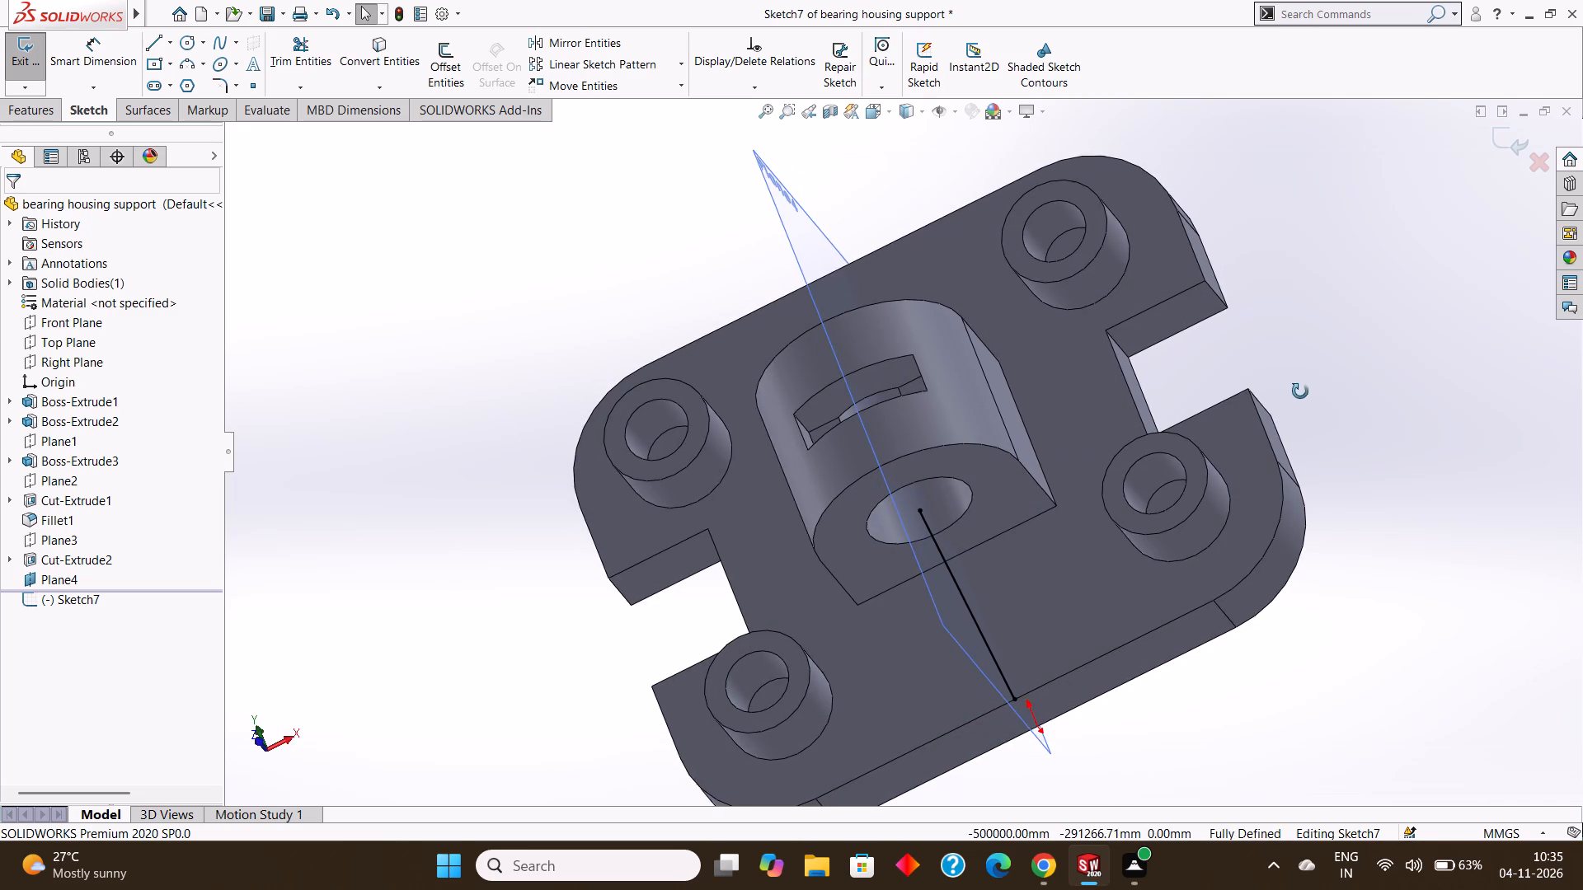
pyautogui.moveTo(1300, 391); pyautogui.dragTo(1372, 270, button='middle')
pyautogui.scroll(3, 1372, 270)
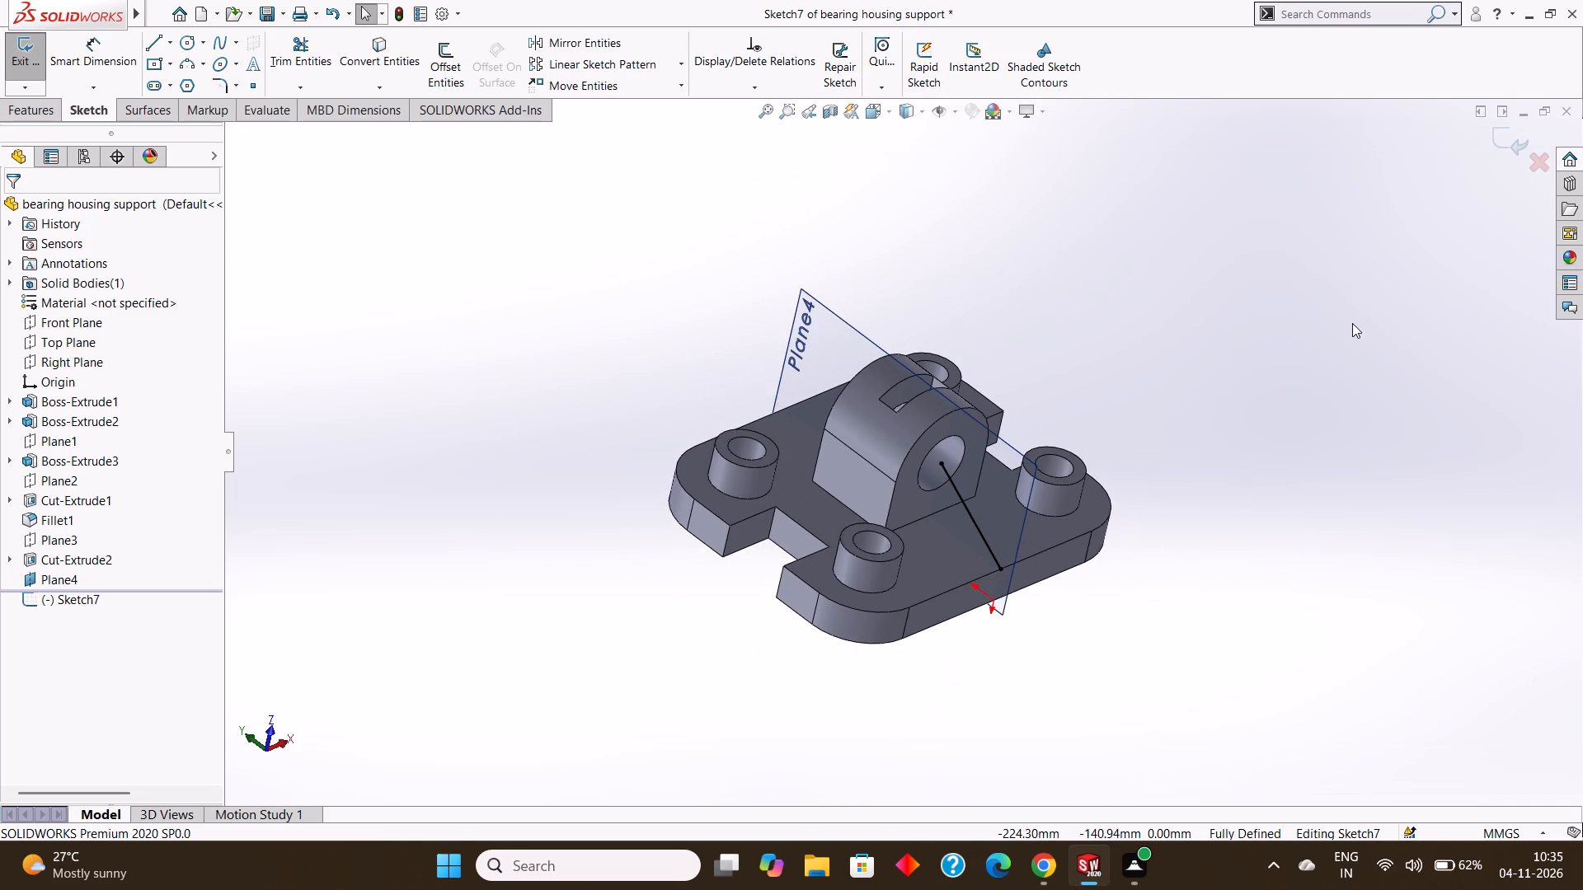
pyautogui.moveTo(1352, 323); pyautogui.dragTo(1419, 462, button='middle')
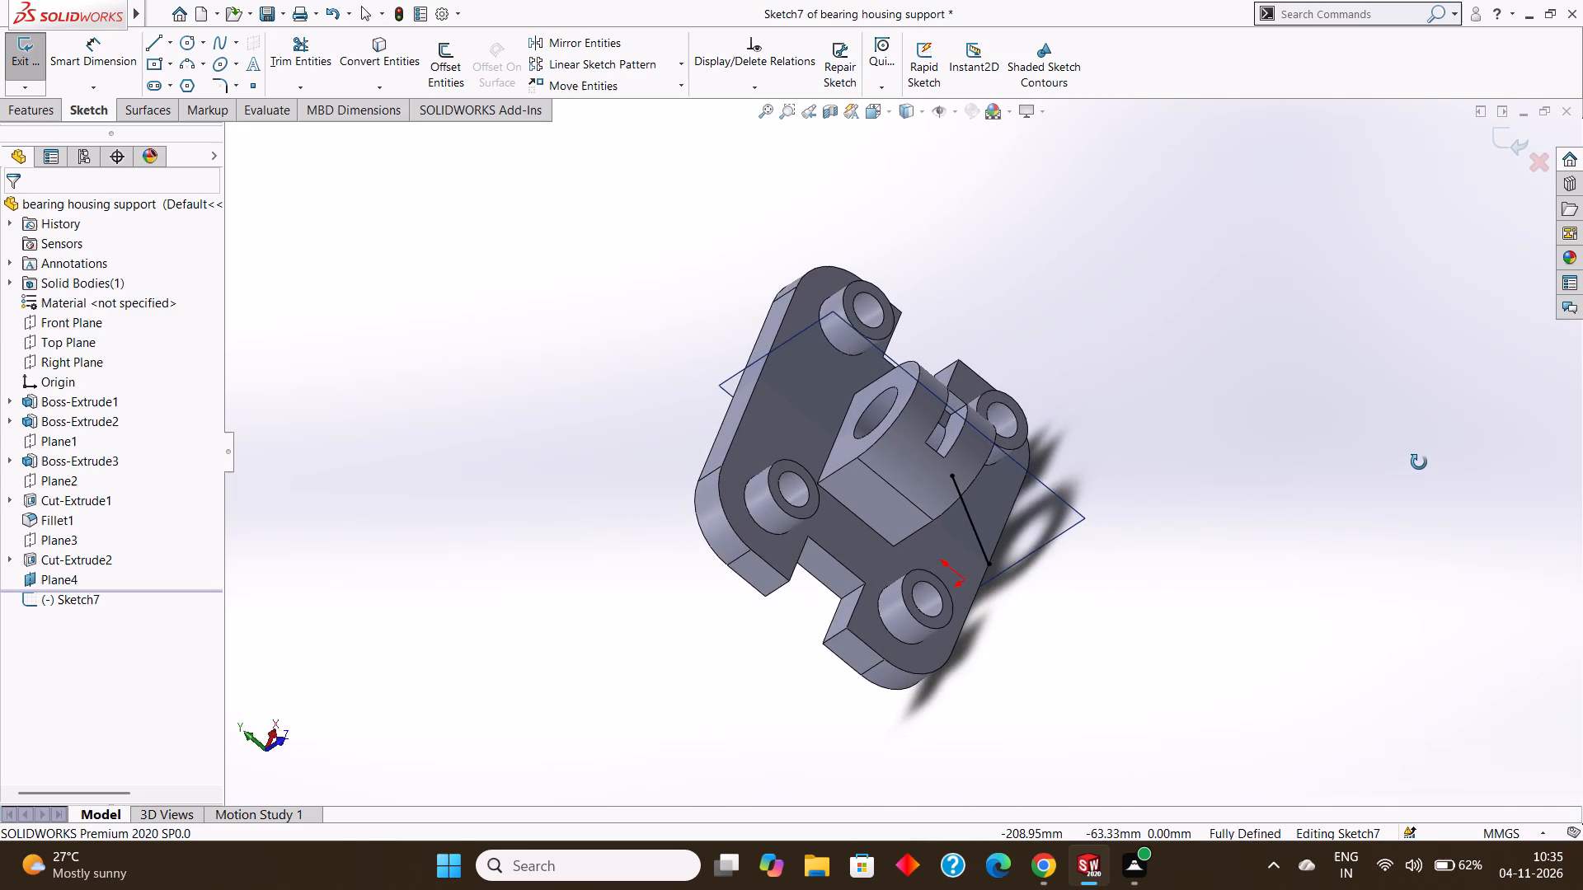
pyautogui.moveTo(1419, 462); pyautogui.dragTo(1316, 356, button='middle')
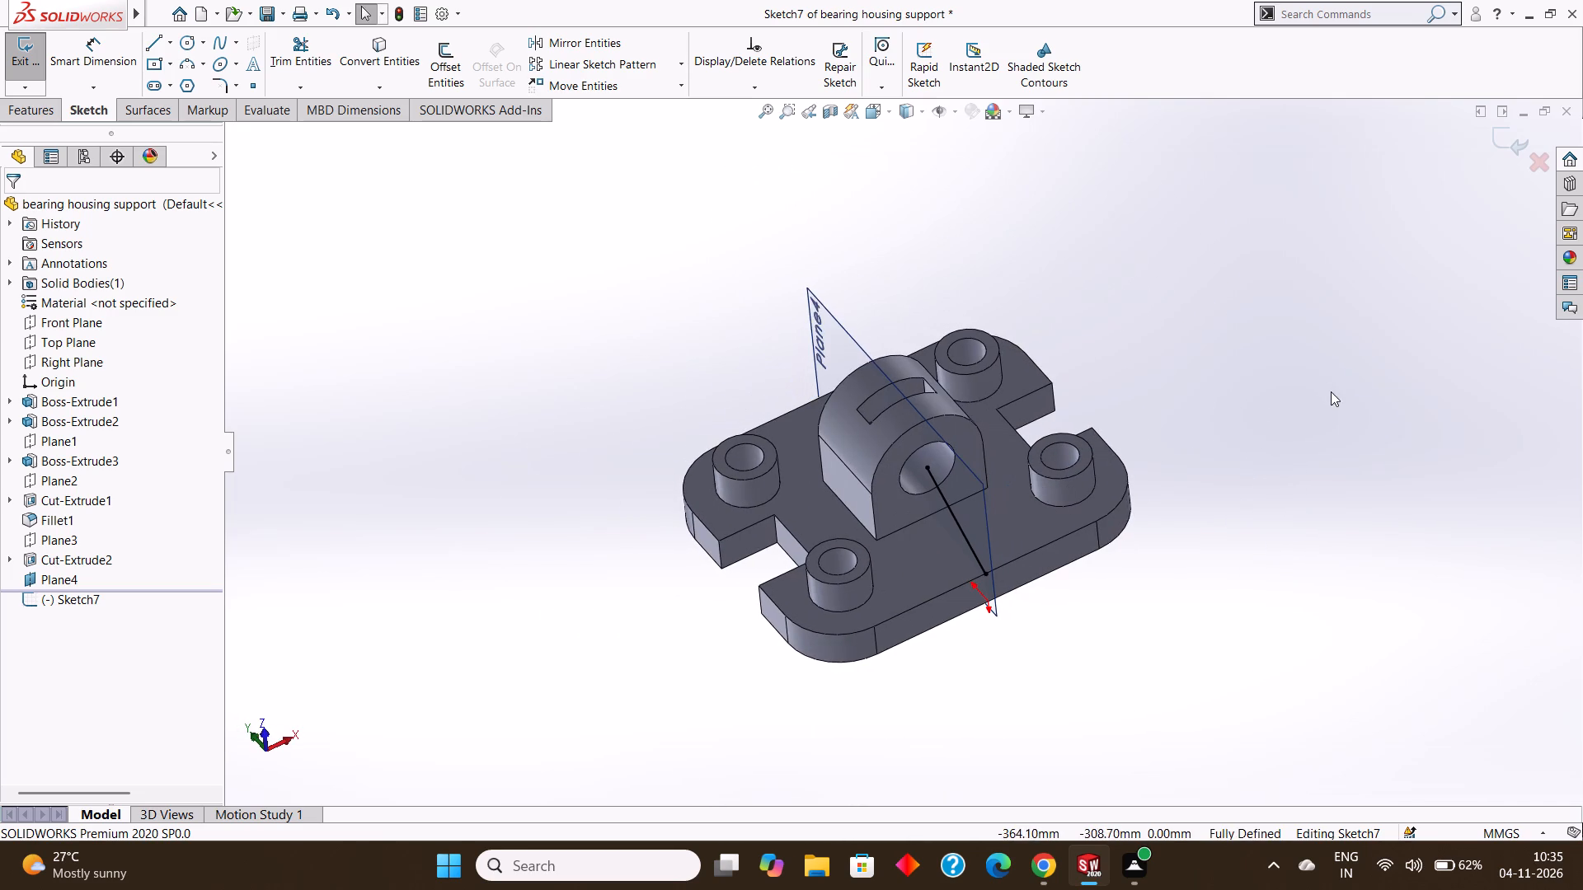
pyautogui.moveTo(1331, 391); pyautogui.dragTo(1334, 358, button='middle')
pyautogui.scroll(1, 1334, 358)
pyautogui.middleClick(1334, 358)
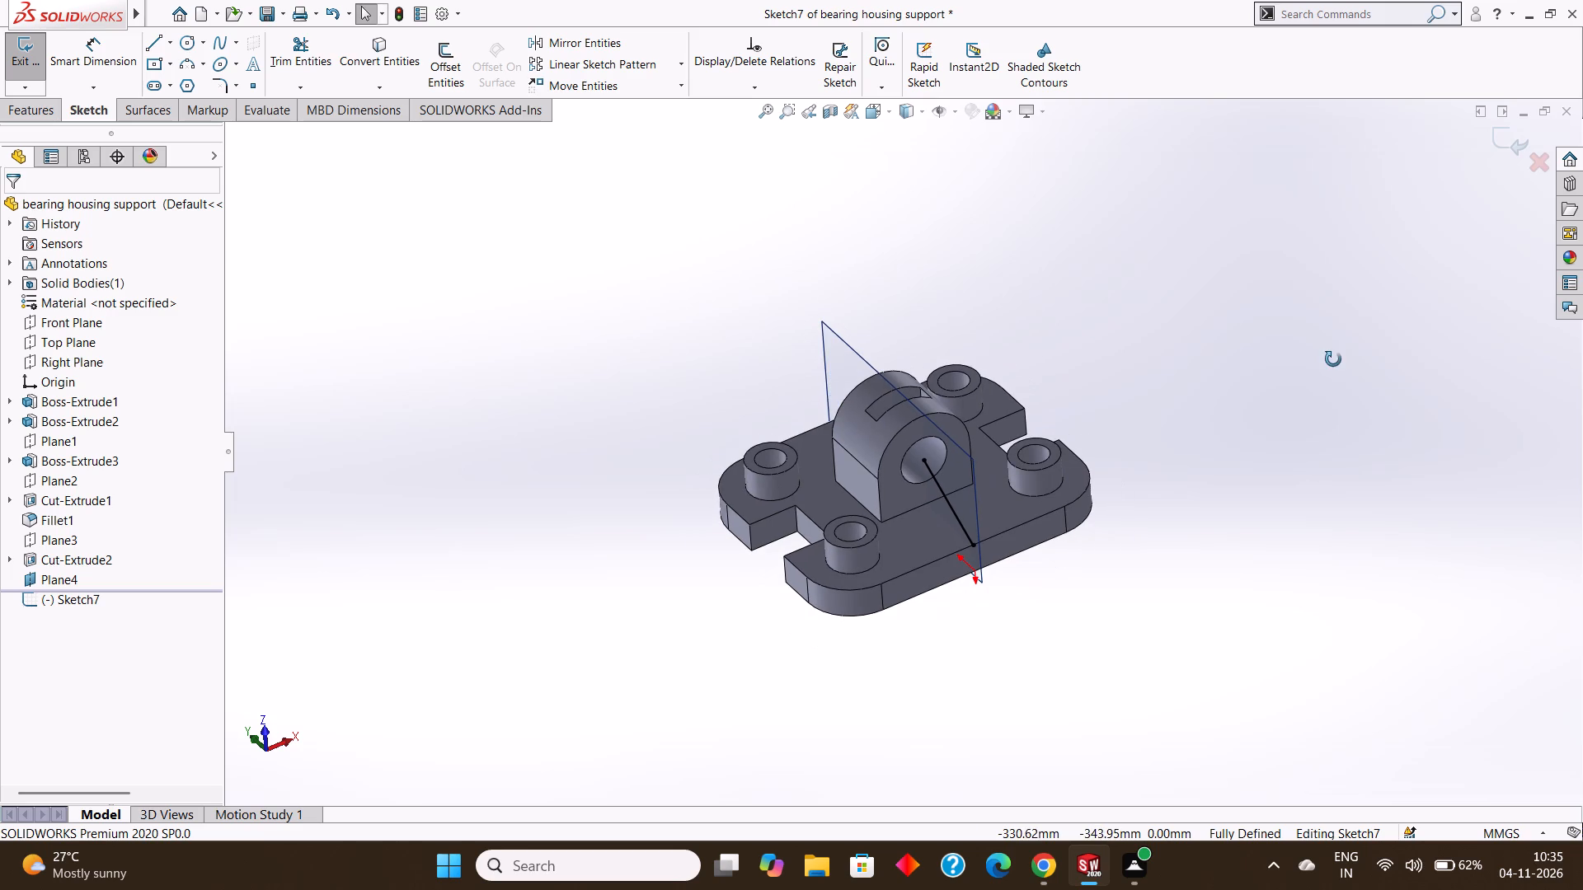
pyautogui.moveTo(1182, 371); pyautogui.dragTo(1167, 400, button='middle')
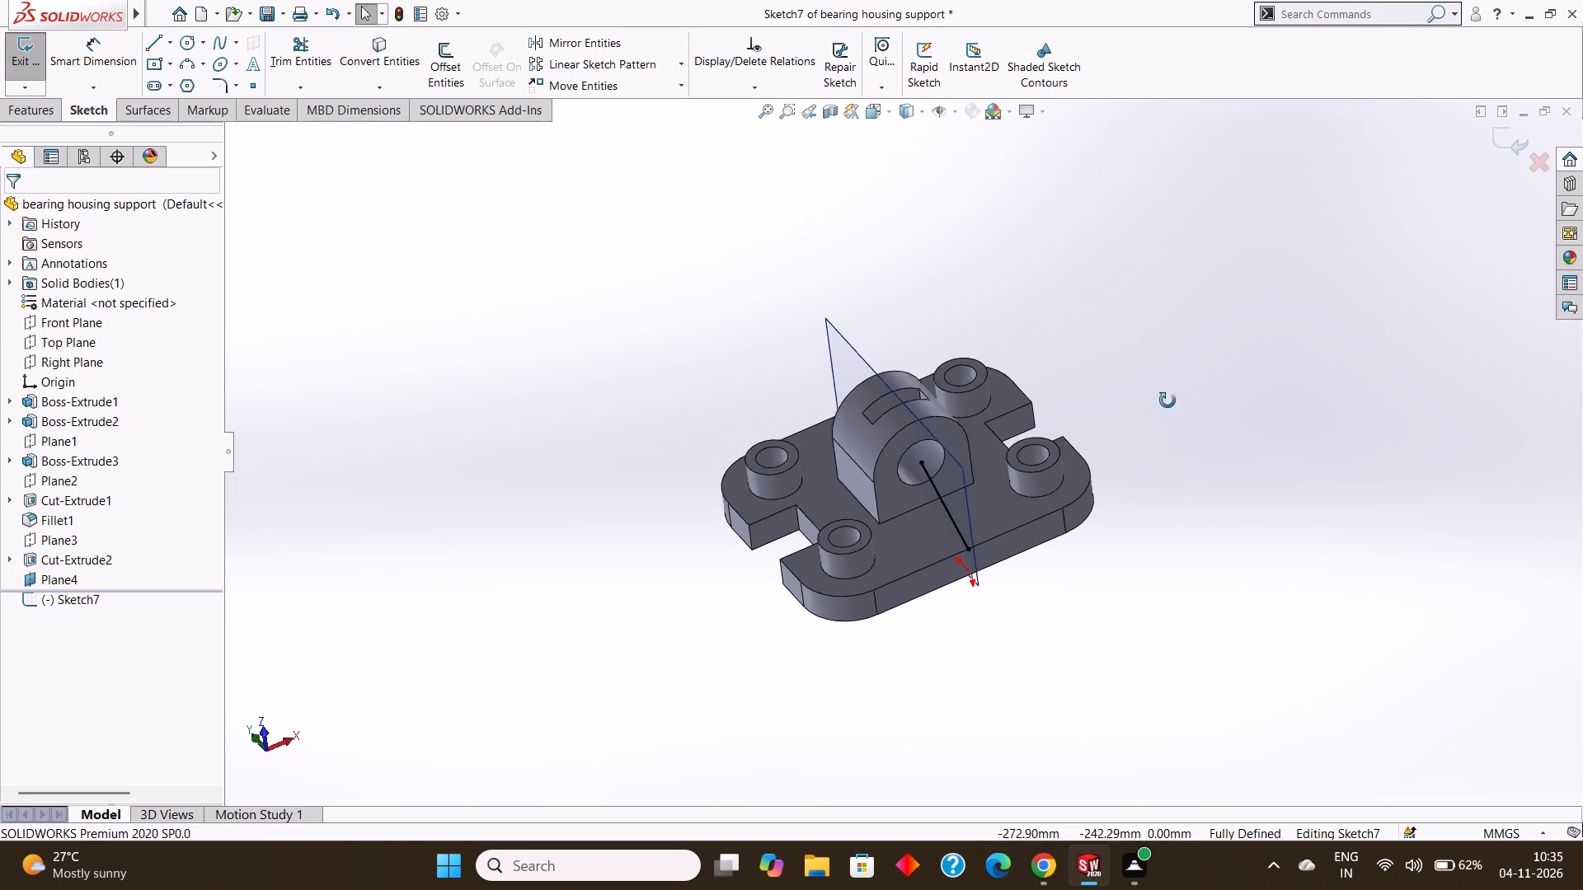
pyautogui.moveTo(1167, 400); pyautogui.dragTo(1104, 463, button='middle')
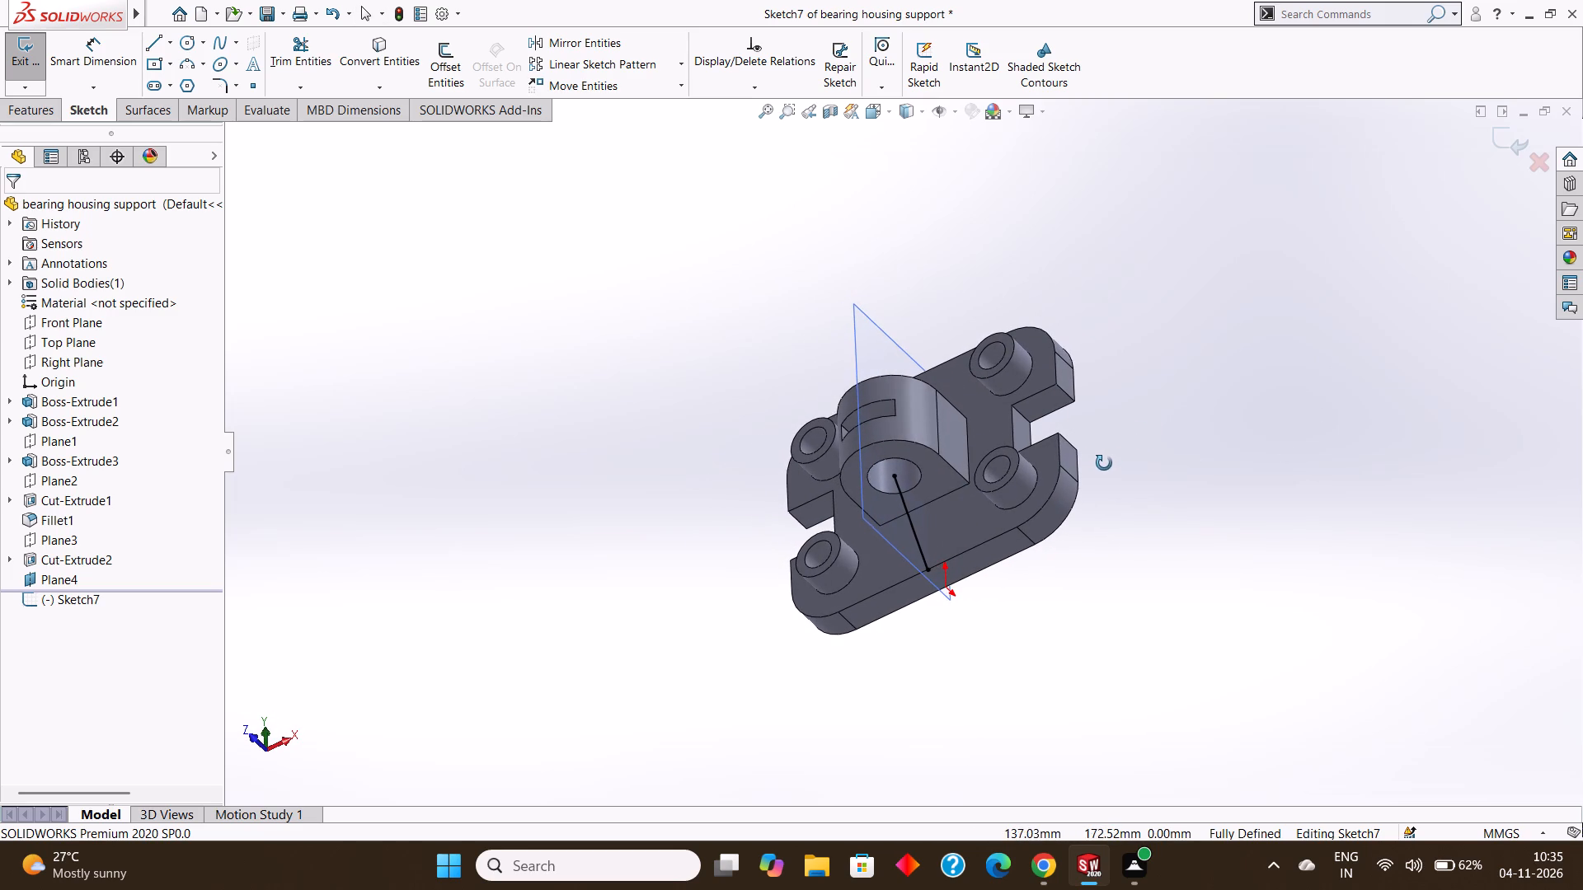
pyautogui.moveTo(1104, 463); pyautogui.dragTo(1106, 457, button='middle')
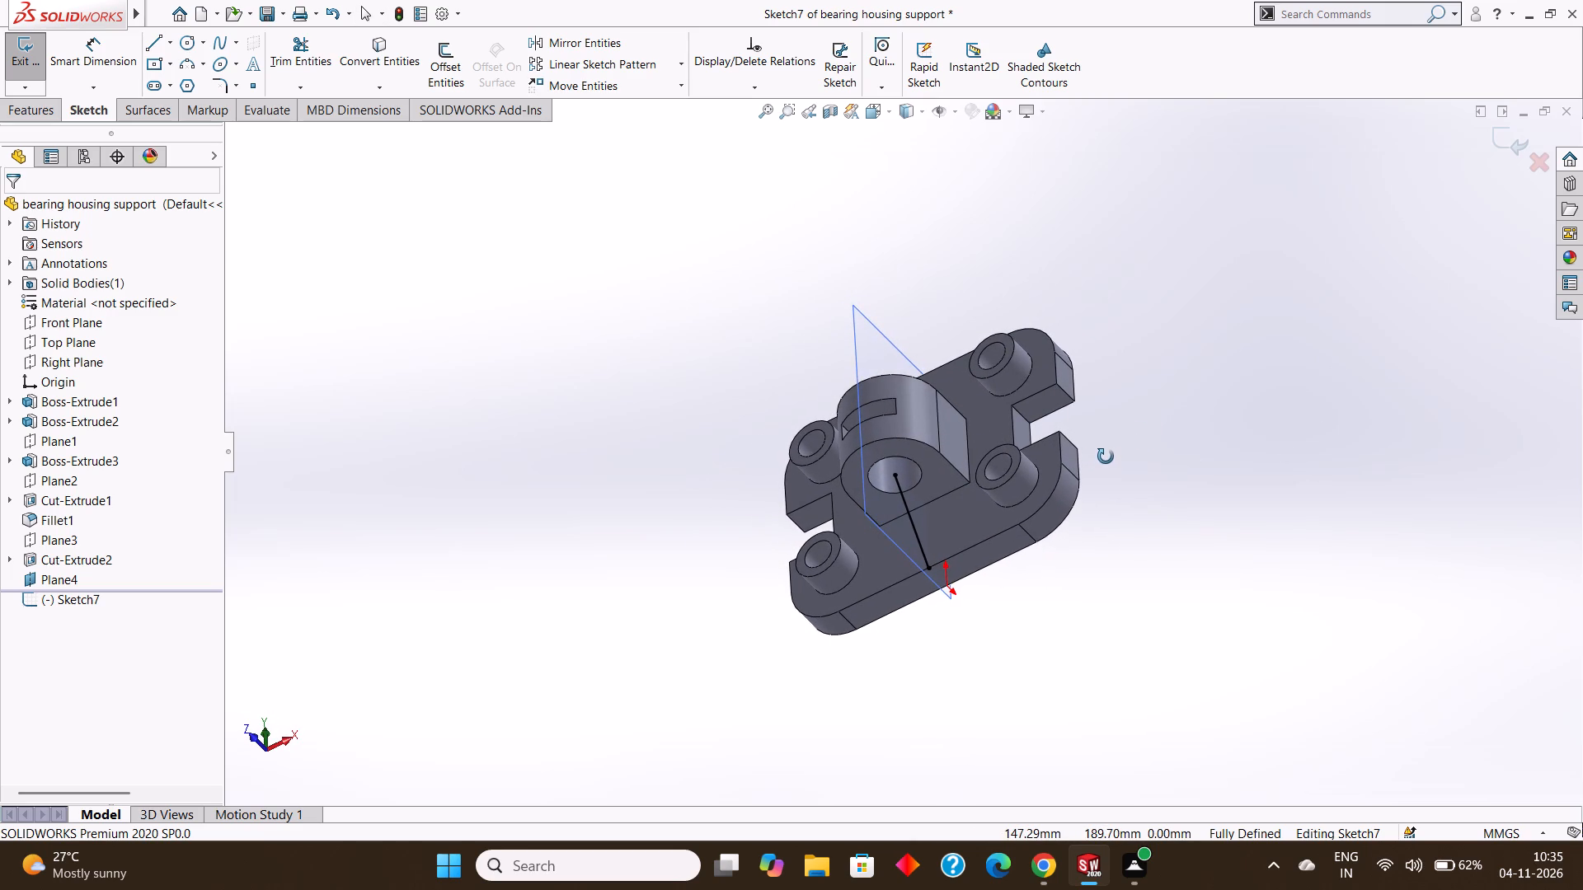
pyautogui.moveTo(1106, 457); pyautogui.dragTo(1106, 455, button='middle')
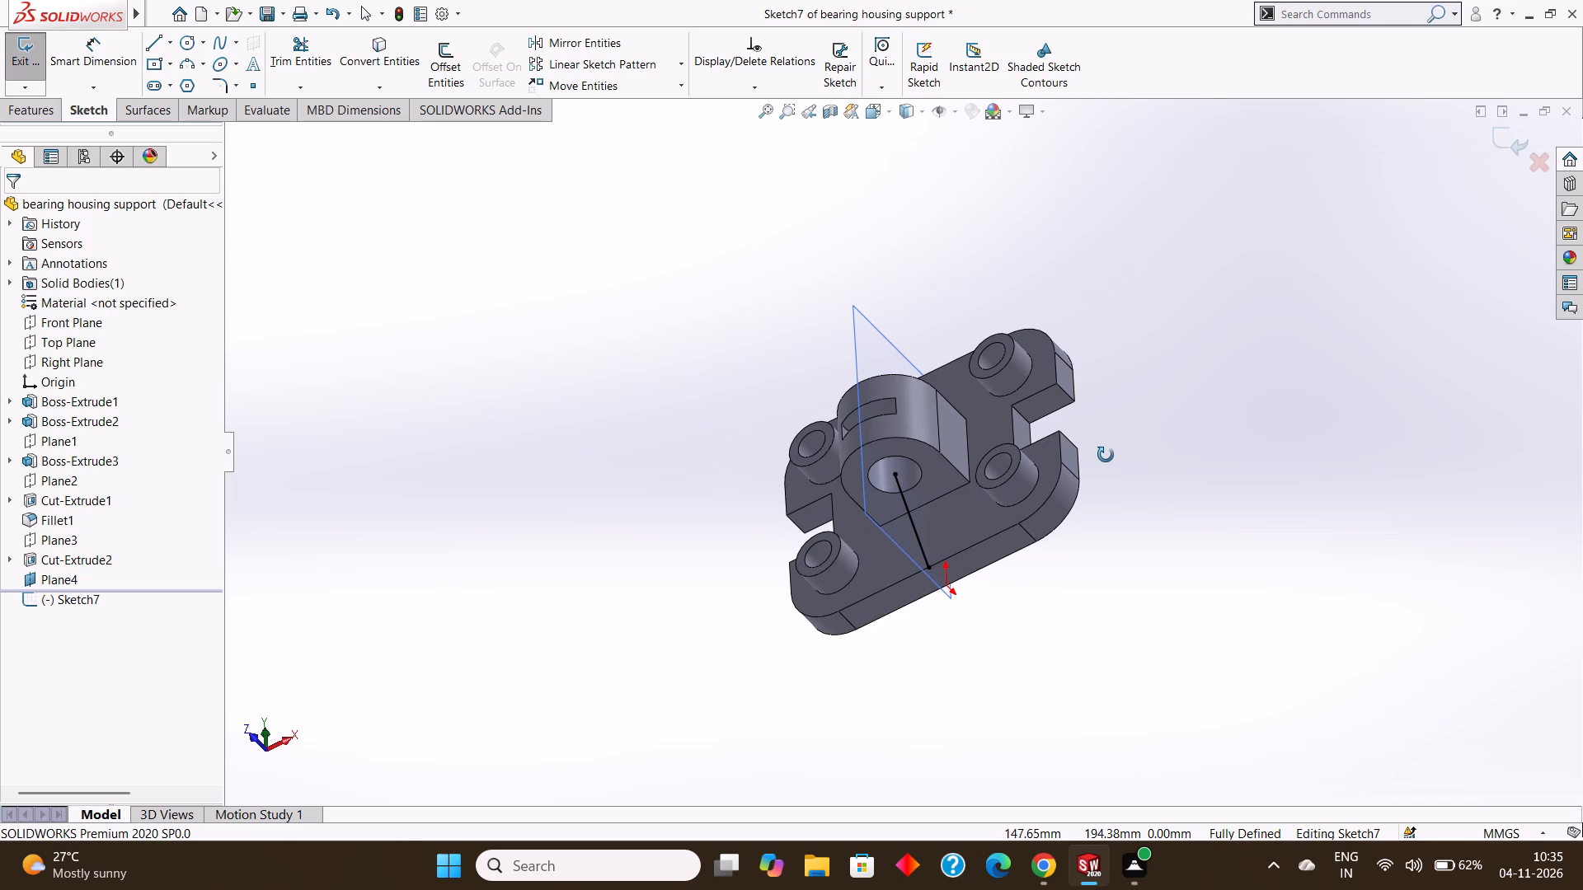
pyautogui.moveTo(1106, 455); pyautogui.dragTo(1100, 447, button='middle')
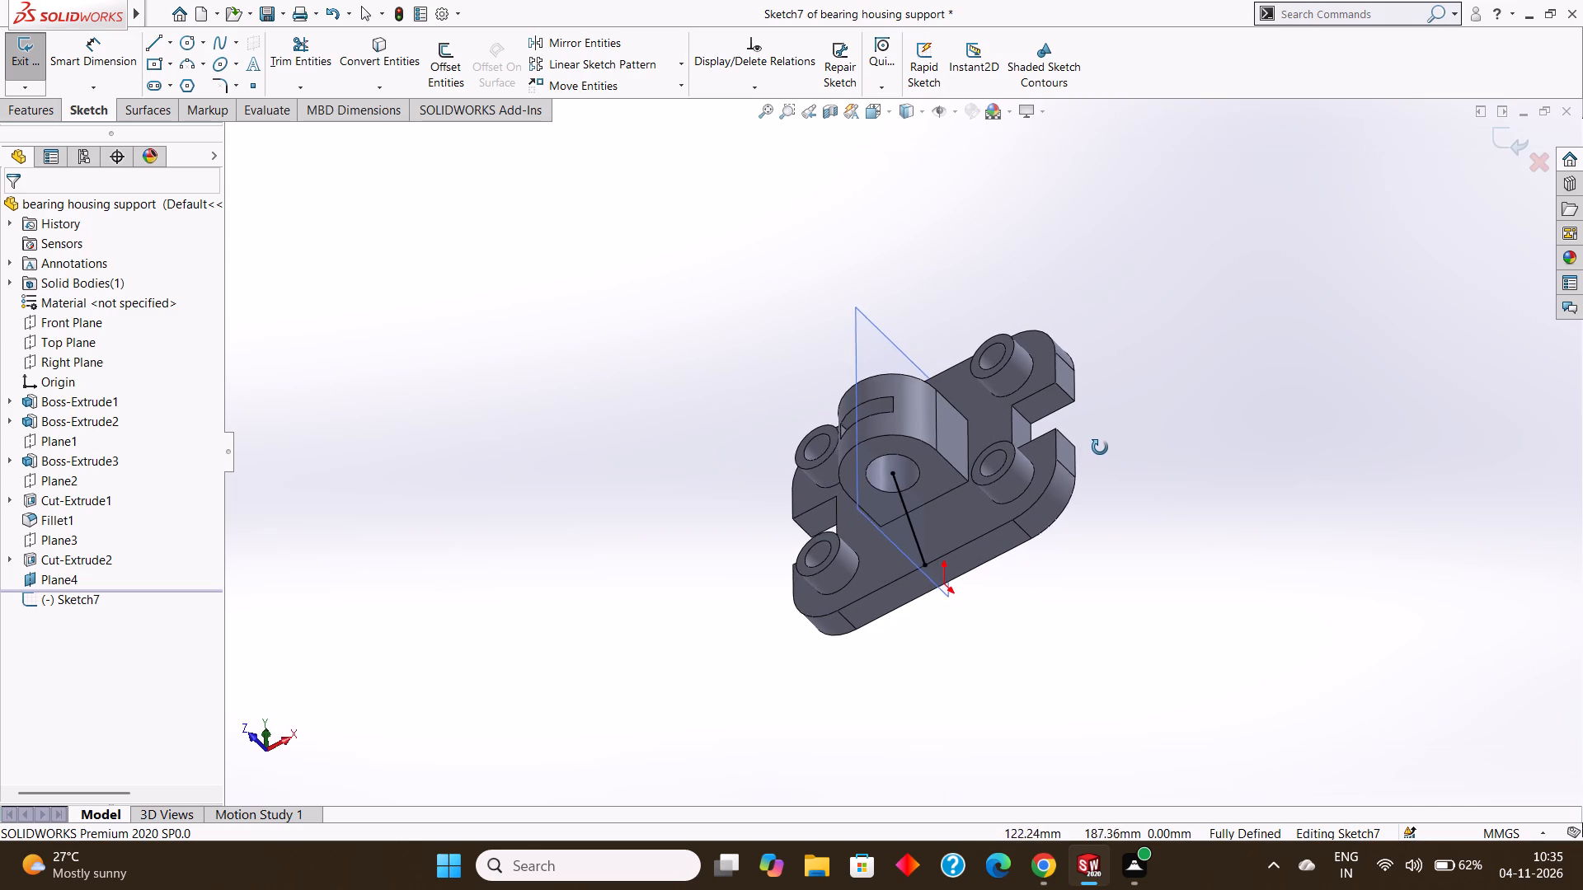
pyautogui.moveTo(1100, 447); pyautogui.dragTo(1106, 438, button='middle')
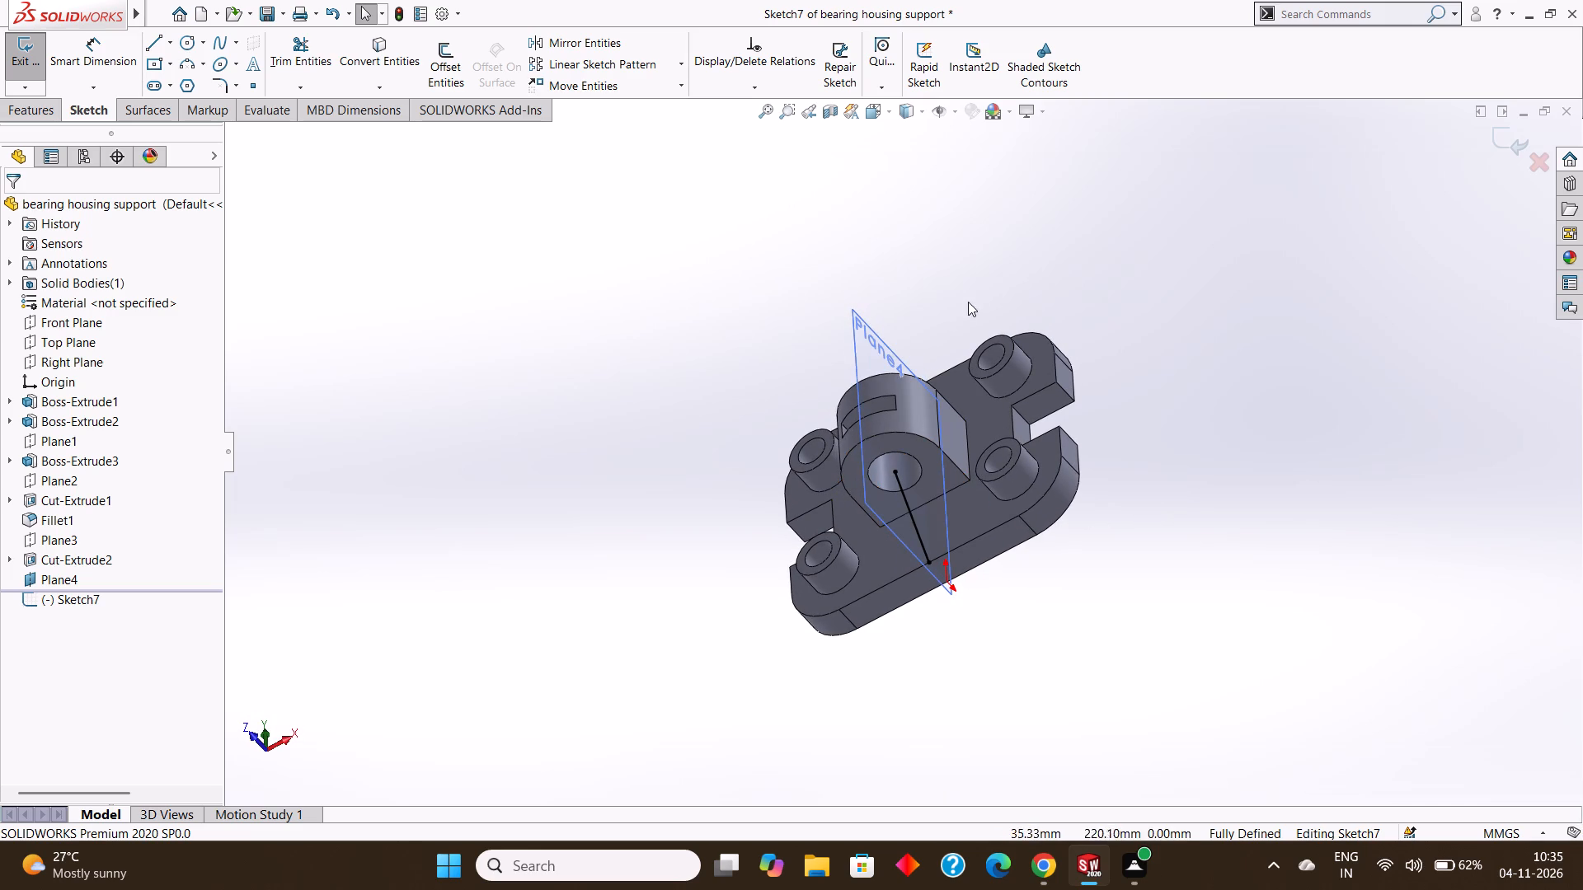
pyautogui.moveTo(968, 300); pyautogui.dragTo(915, 342, button='middle')
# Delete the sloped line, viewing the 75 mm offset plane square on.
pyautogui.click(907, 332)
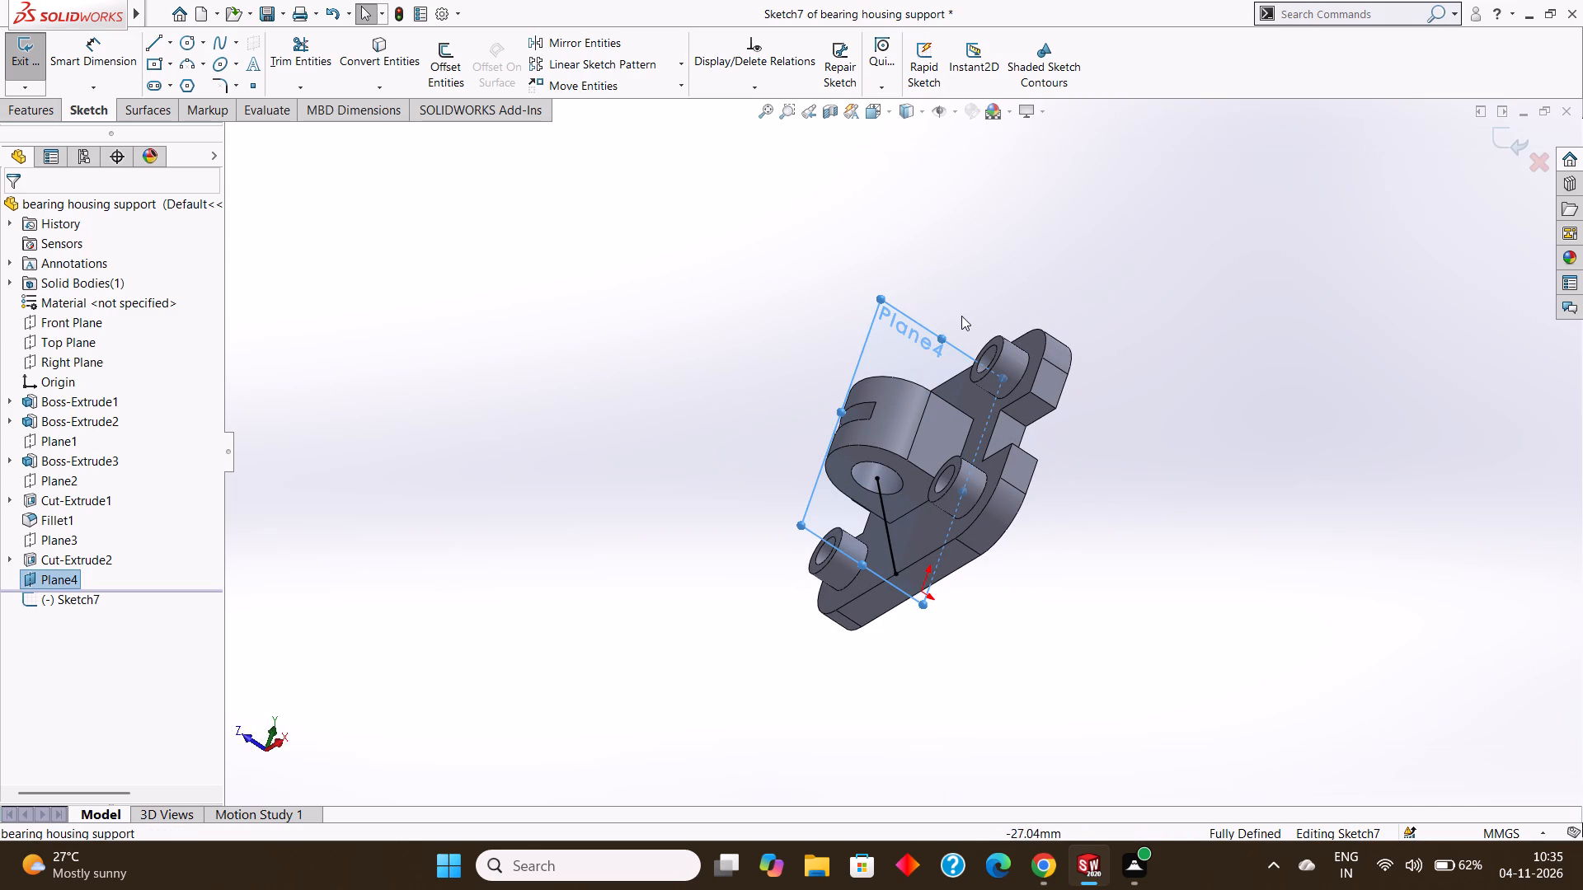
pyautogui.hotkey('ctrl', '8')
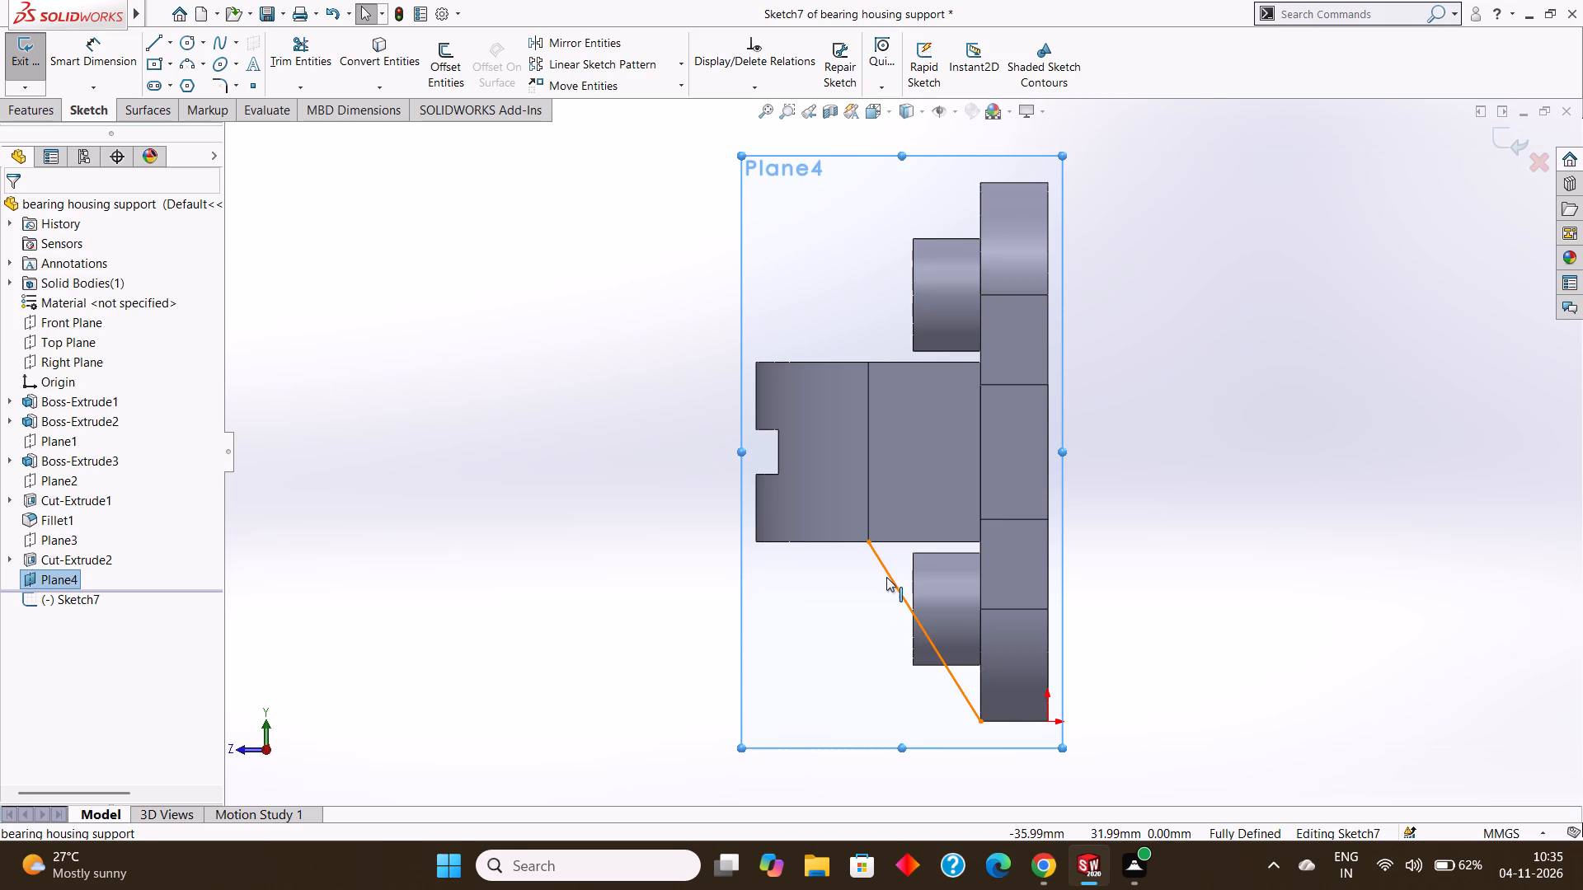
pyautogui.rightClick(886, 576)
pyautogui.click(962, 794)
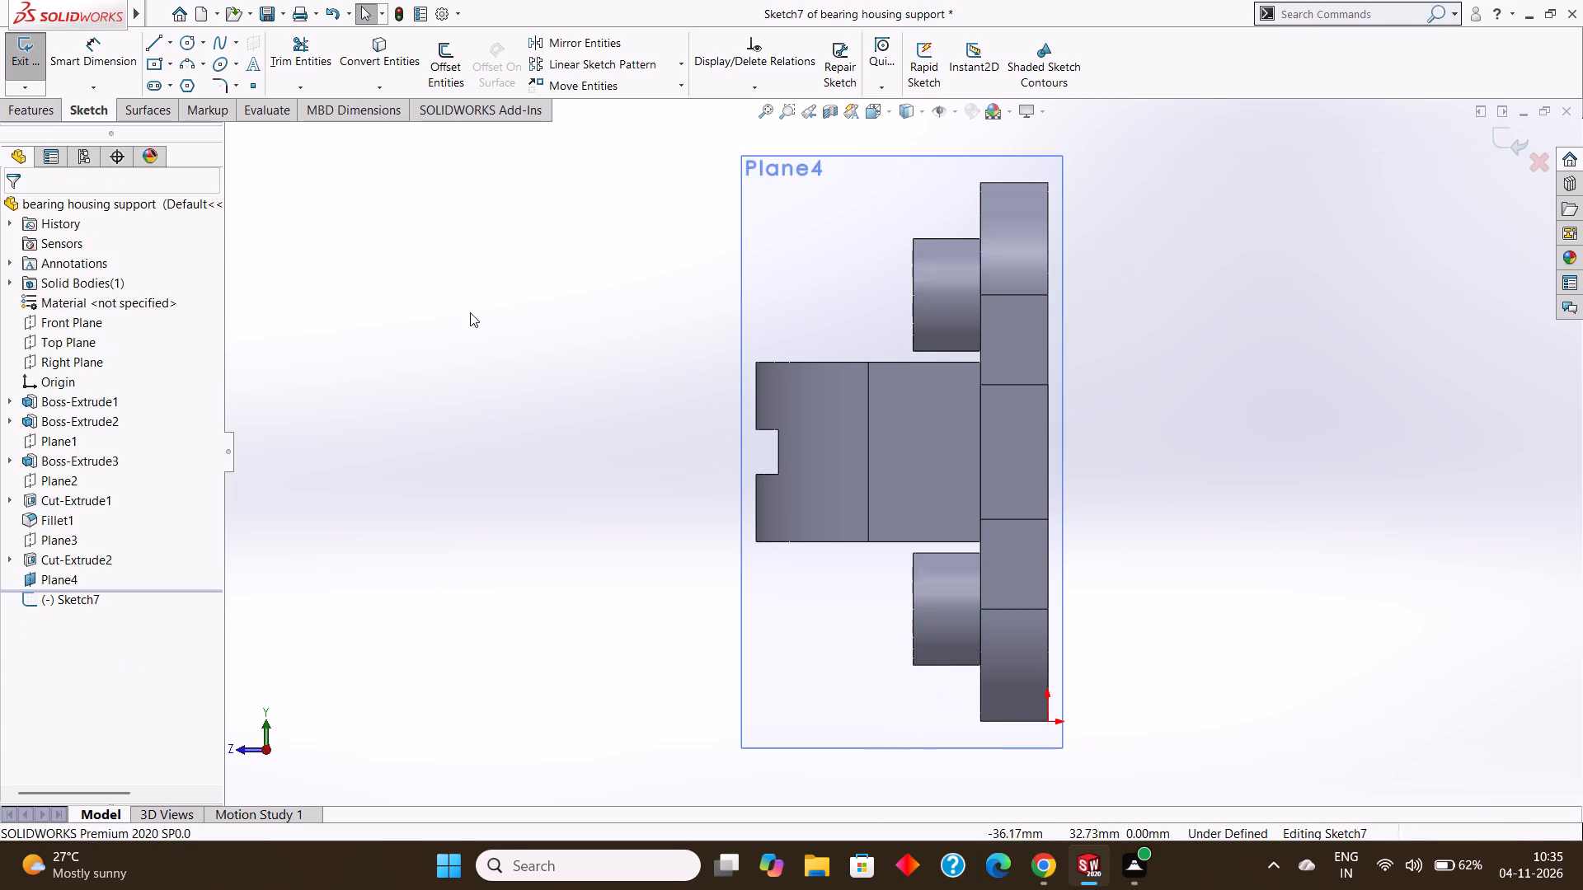
# Sketch a sloped line from the base plate's top front corner to the top outer corner of the housing's front face.
pyautogui.click(161, 45)
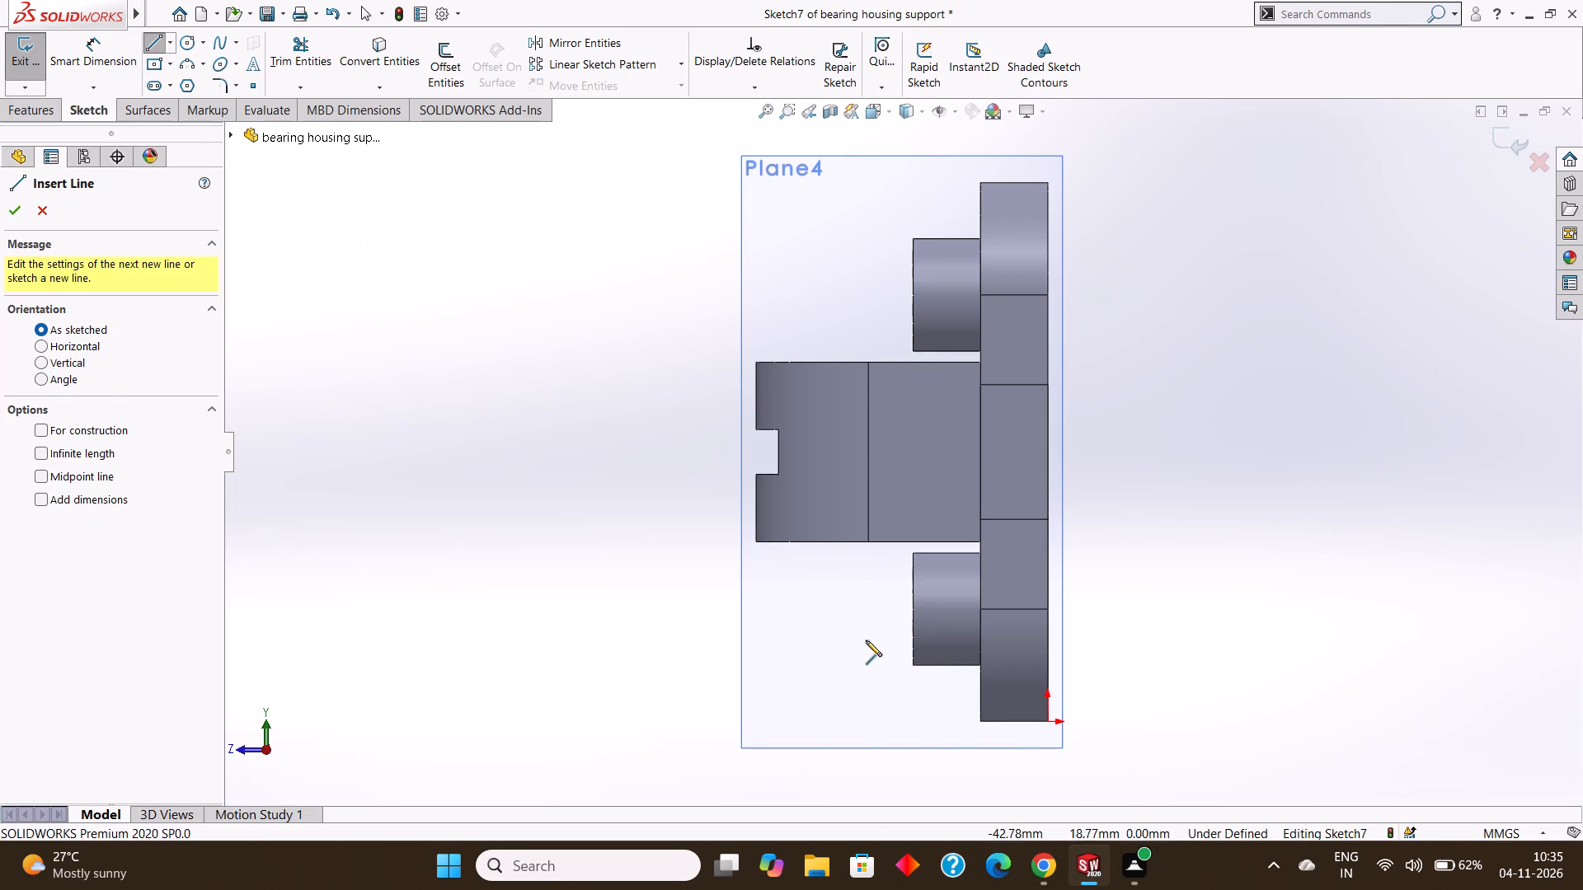
pyautogui.moveTo(984, 723); pyautogui.dragTo(975, 718)
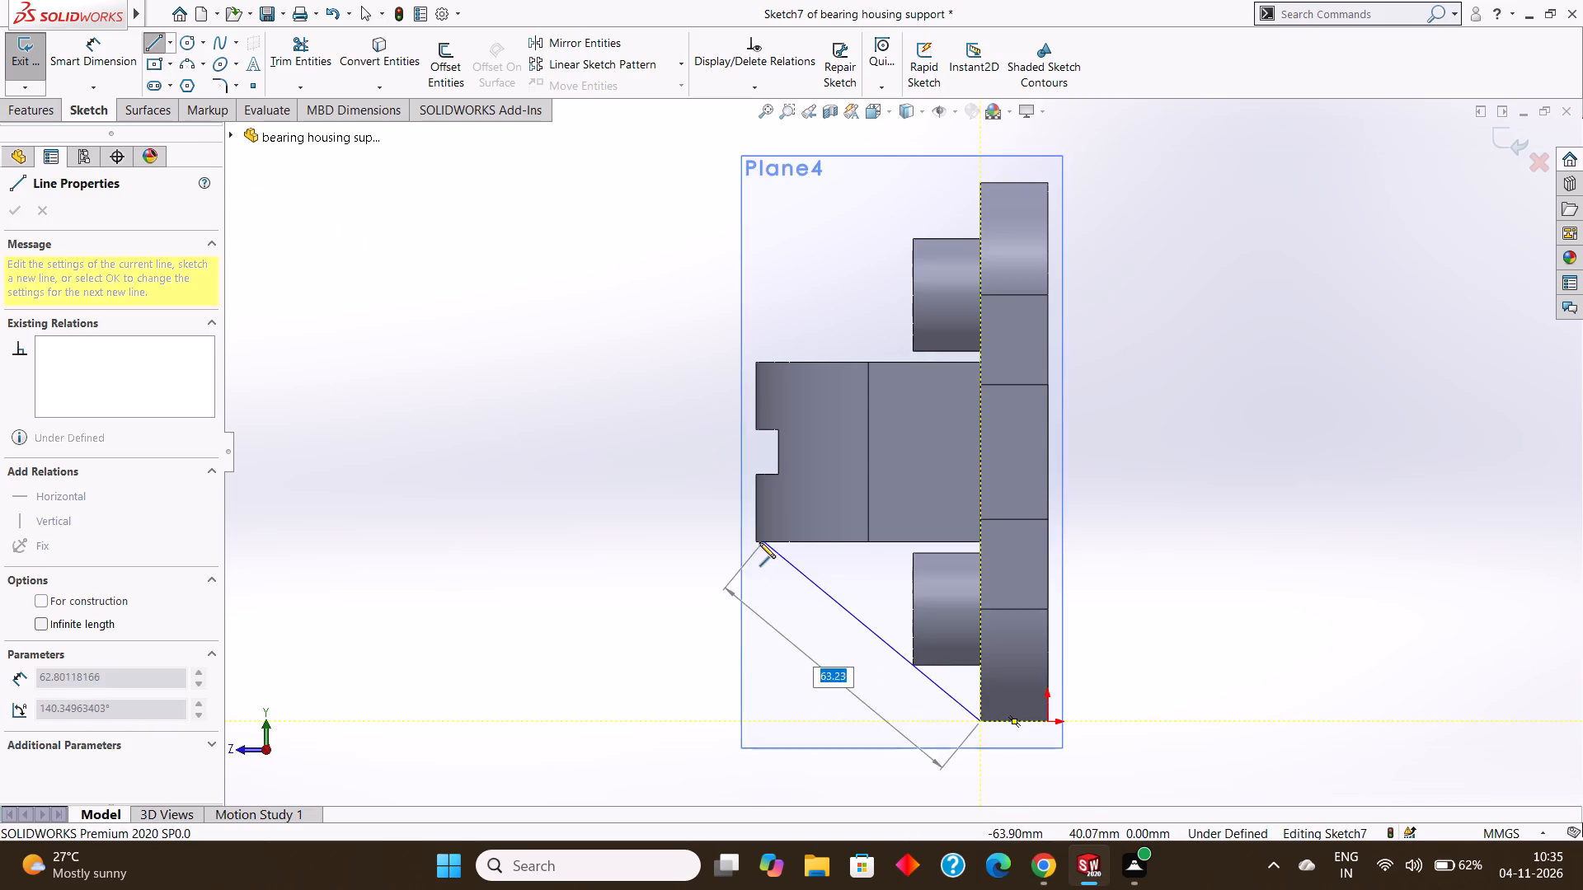
pyautogui.click(757, 542)
pyautogui.press('Escape')
pyautogui.press('Escape')
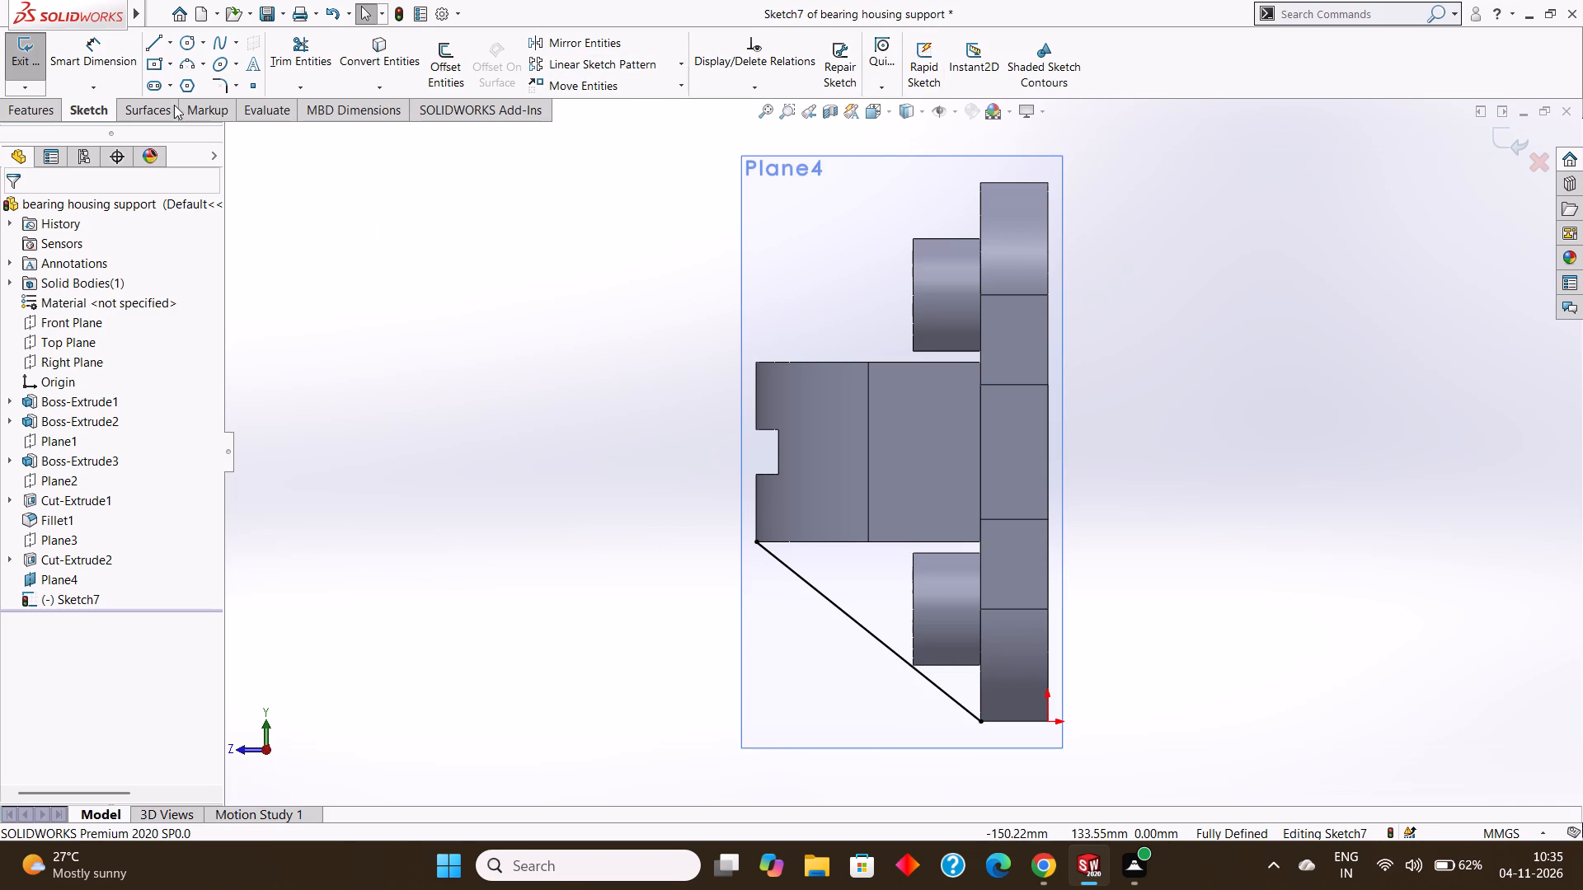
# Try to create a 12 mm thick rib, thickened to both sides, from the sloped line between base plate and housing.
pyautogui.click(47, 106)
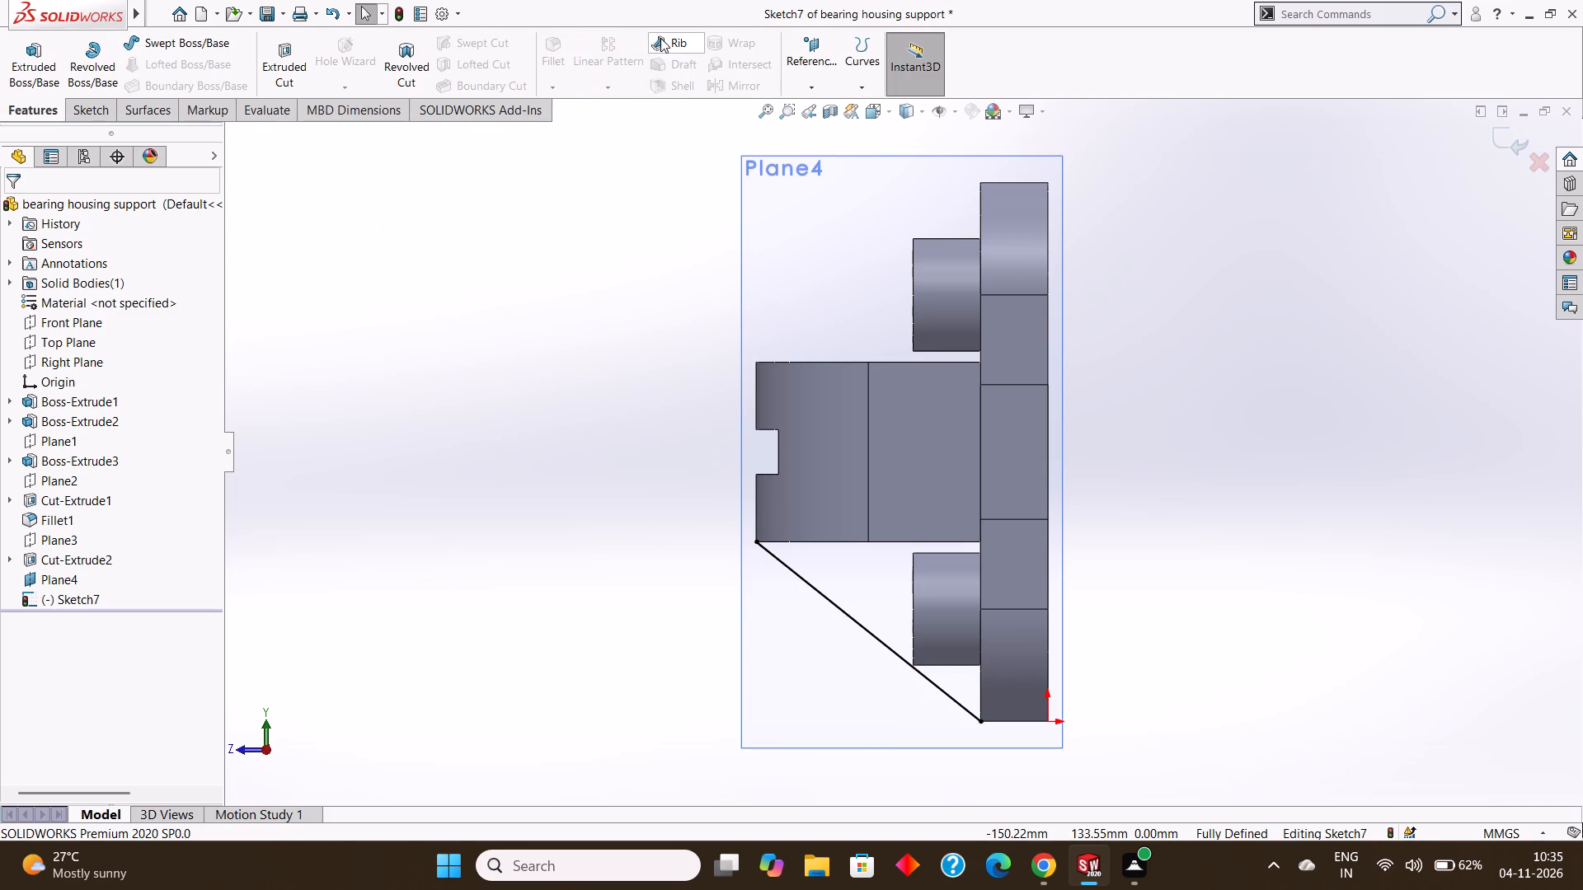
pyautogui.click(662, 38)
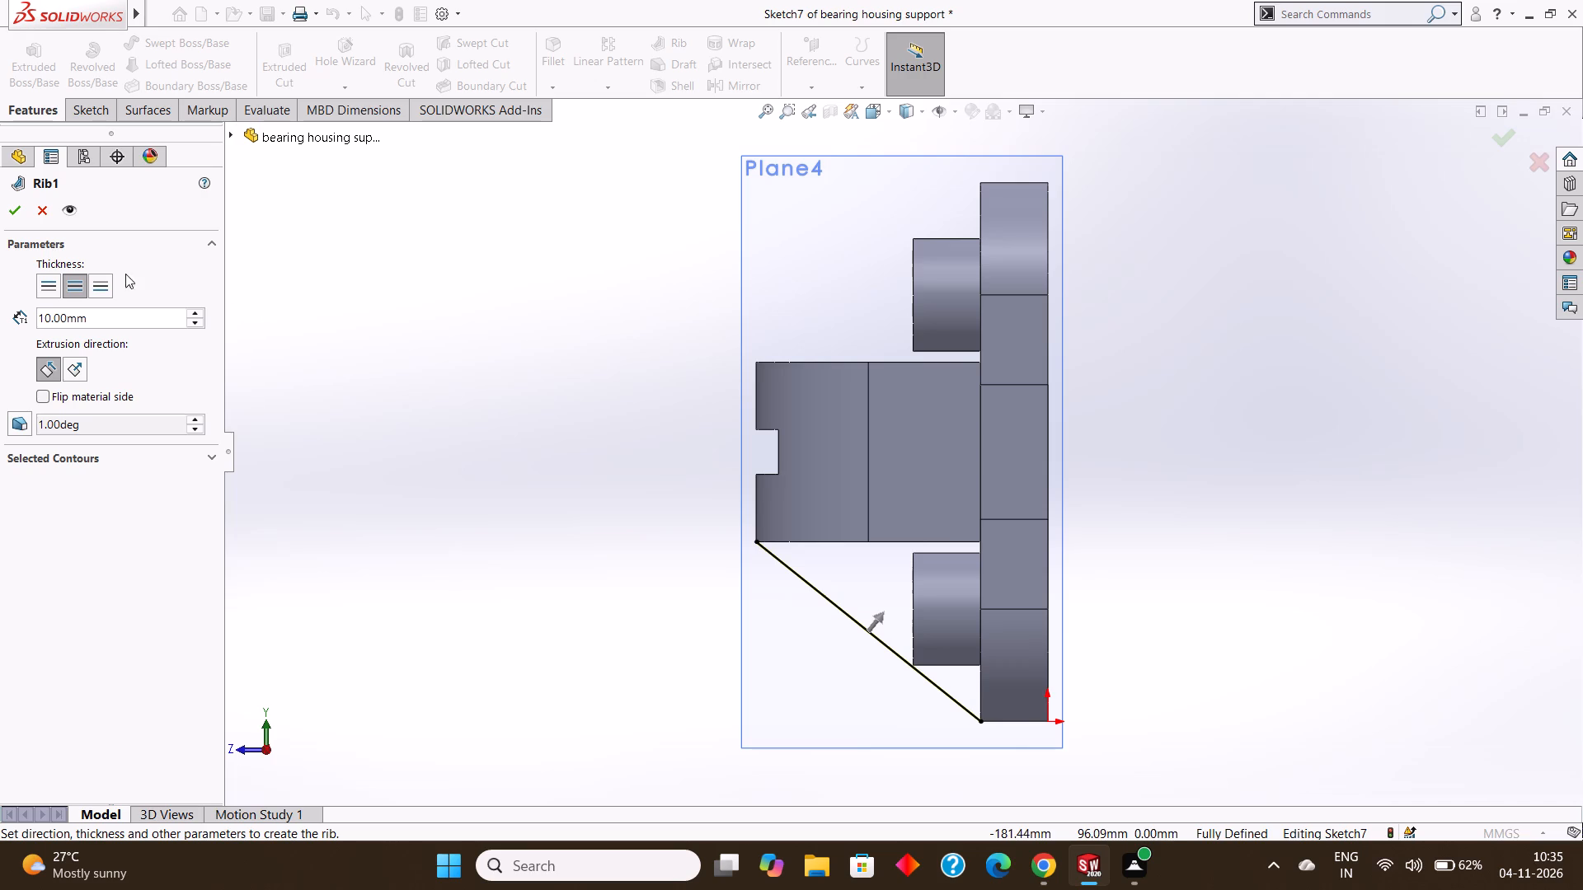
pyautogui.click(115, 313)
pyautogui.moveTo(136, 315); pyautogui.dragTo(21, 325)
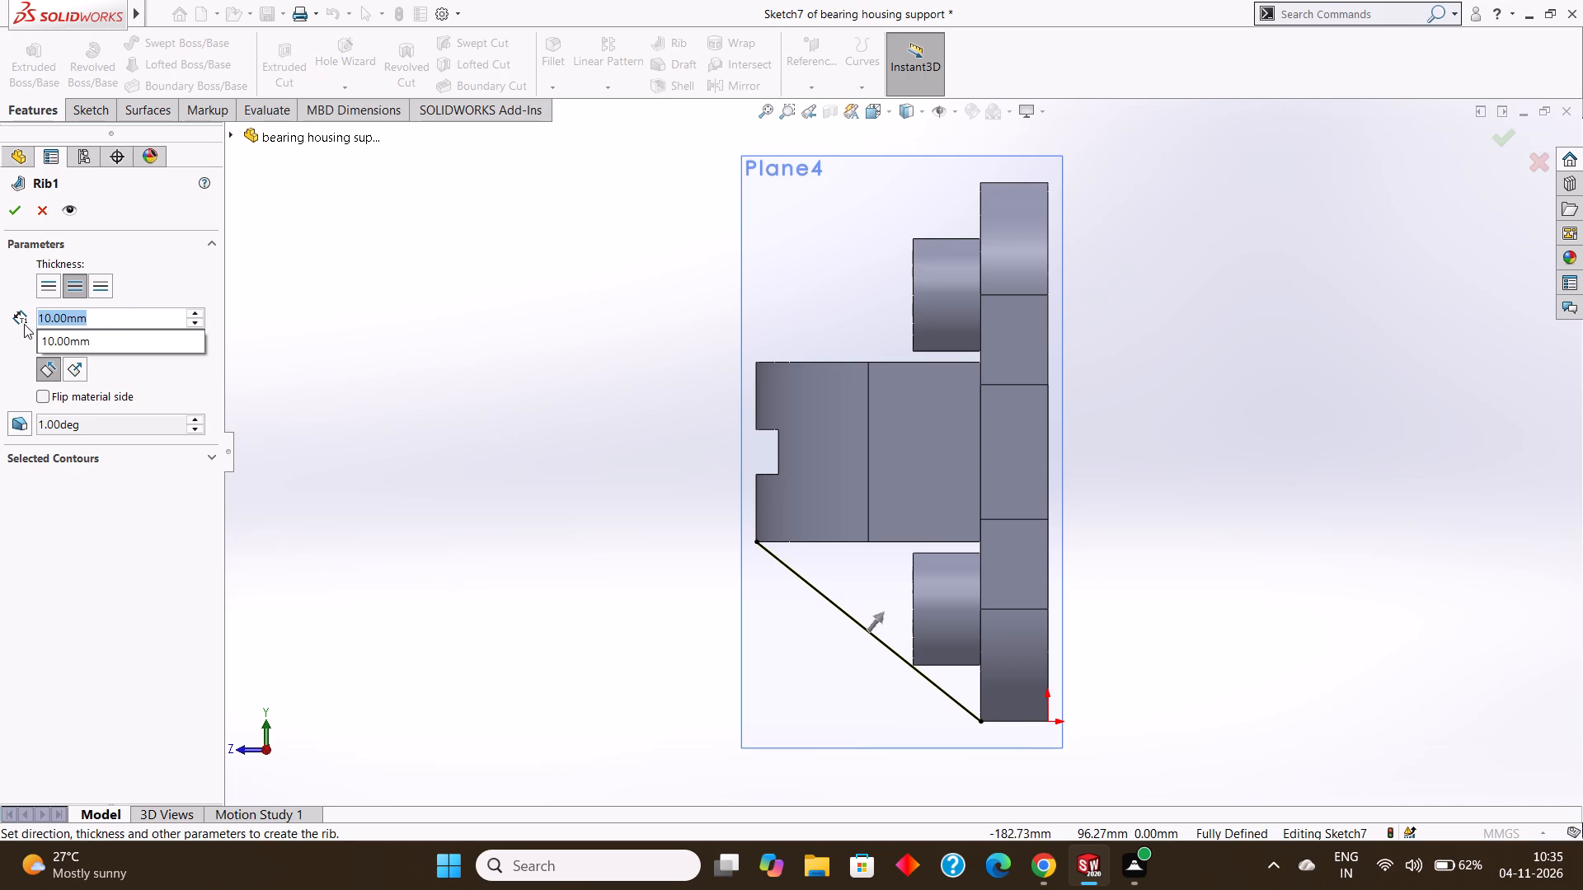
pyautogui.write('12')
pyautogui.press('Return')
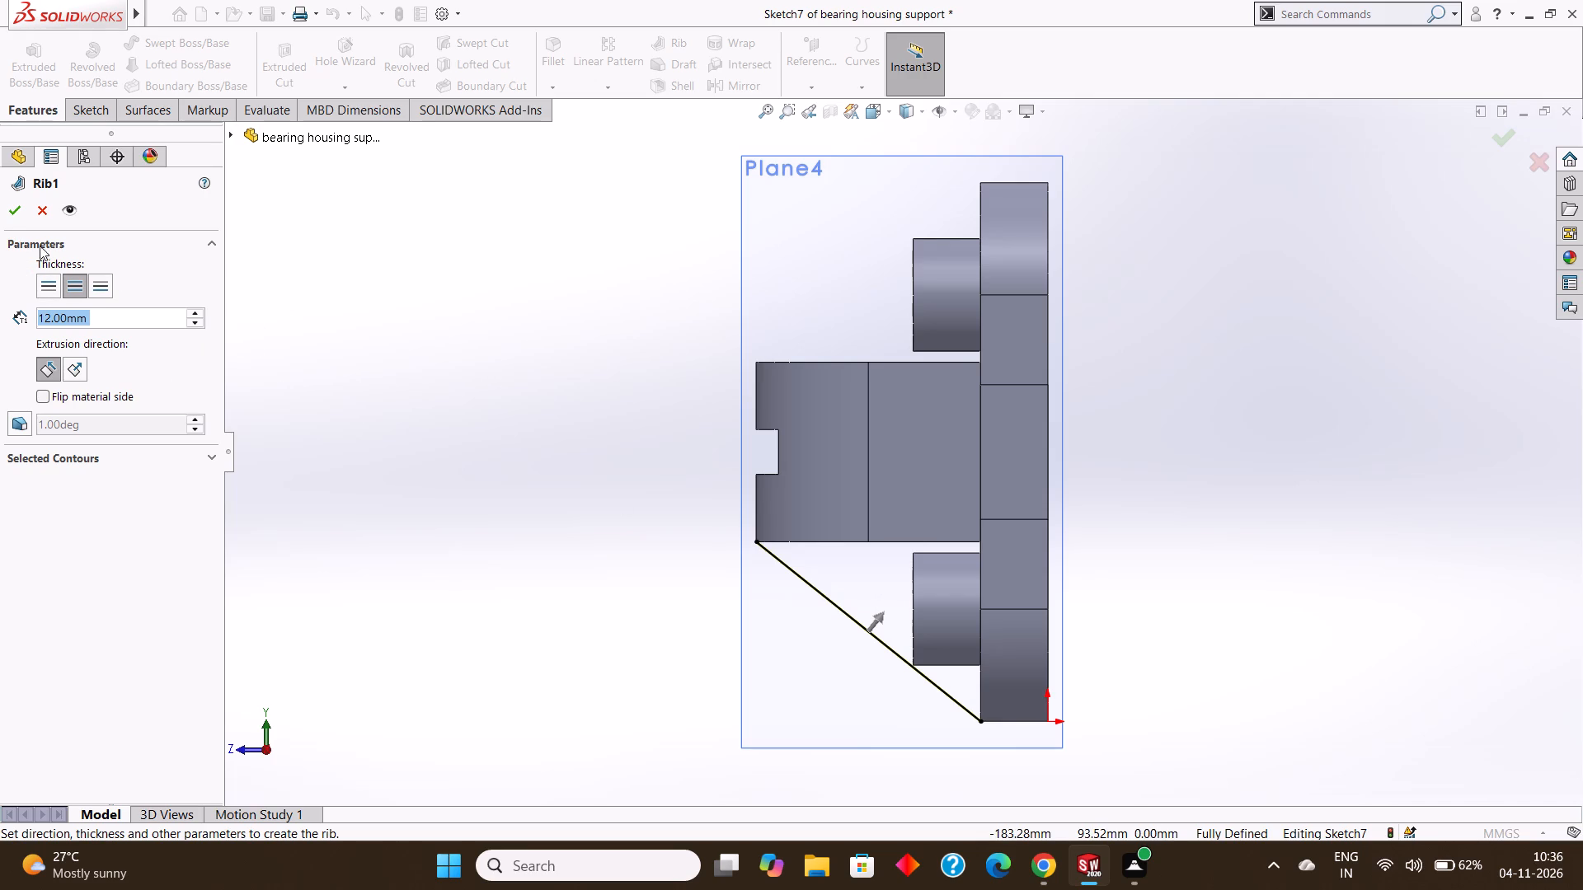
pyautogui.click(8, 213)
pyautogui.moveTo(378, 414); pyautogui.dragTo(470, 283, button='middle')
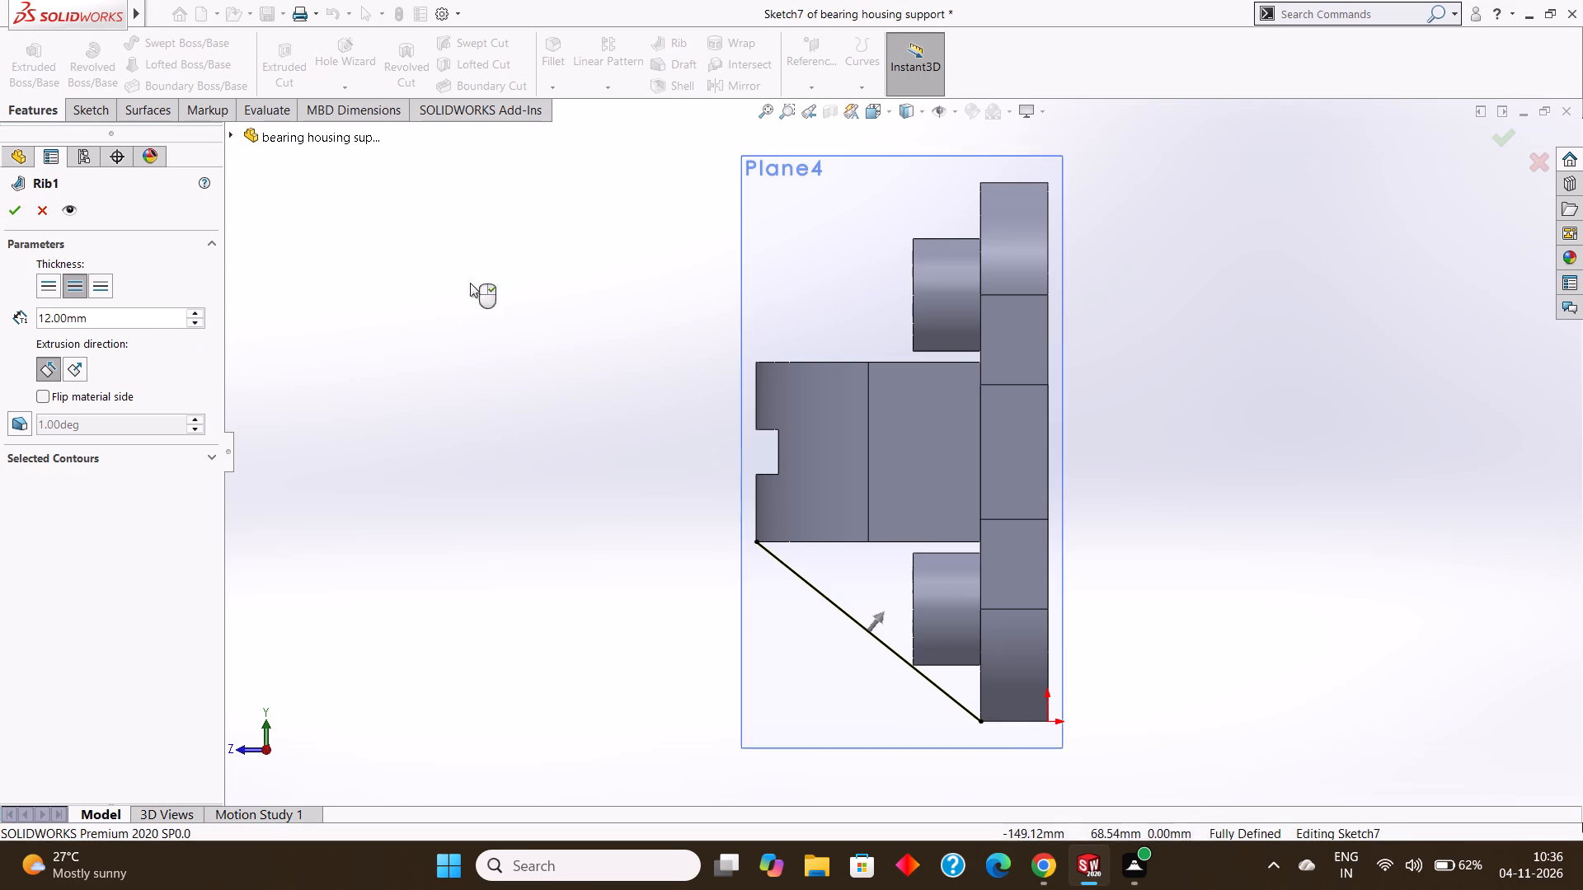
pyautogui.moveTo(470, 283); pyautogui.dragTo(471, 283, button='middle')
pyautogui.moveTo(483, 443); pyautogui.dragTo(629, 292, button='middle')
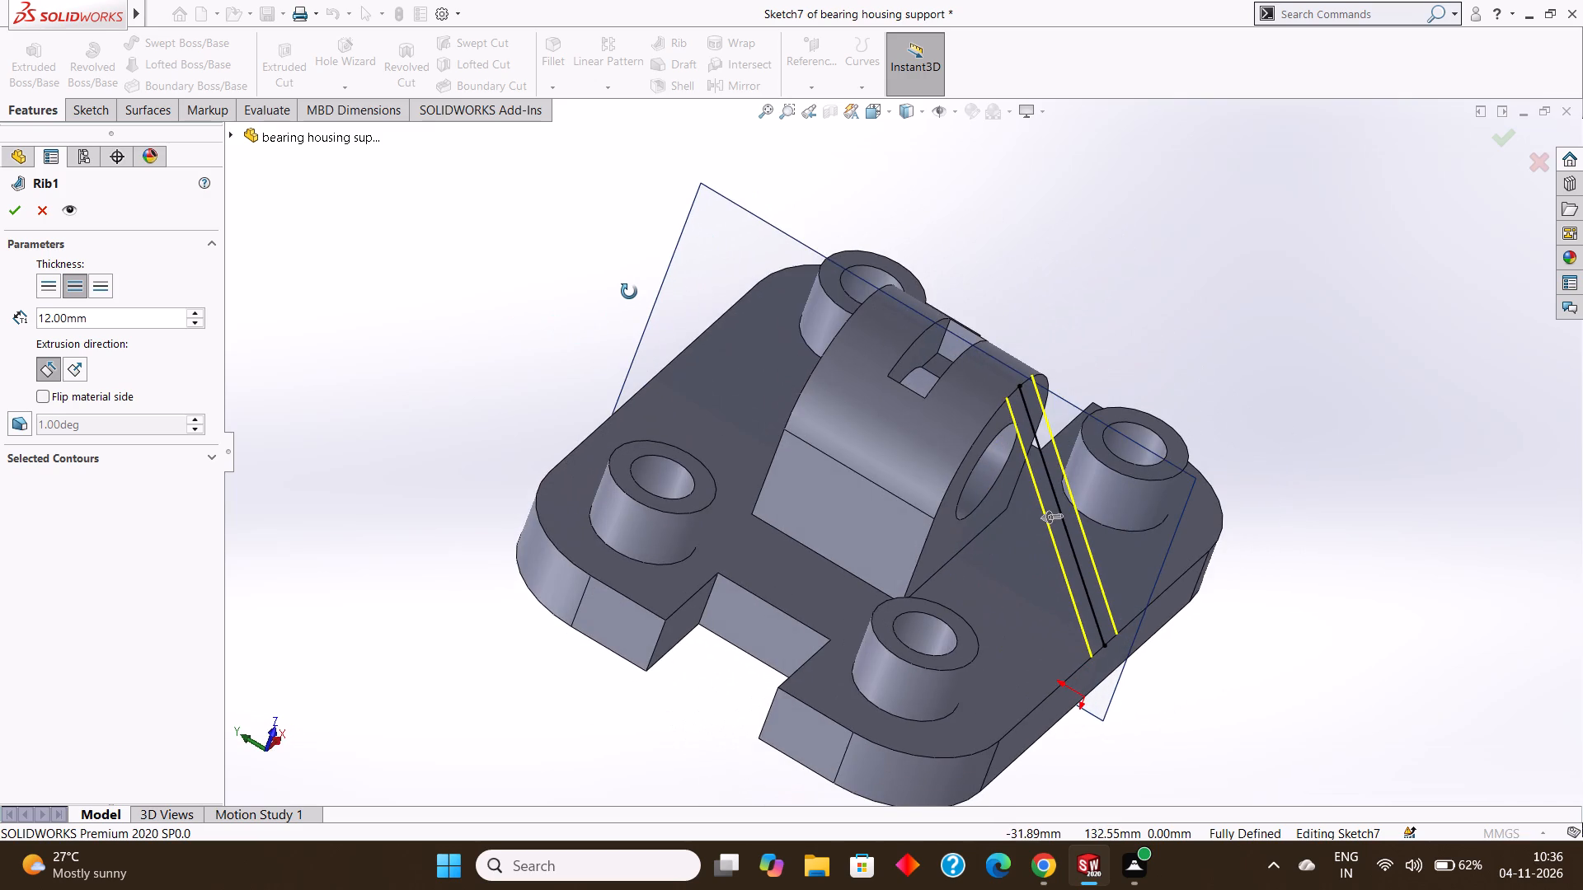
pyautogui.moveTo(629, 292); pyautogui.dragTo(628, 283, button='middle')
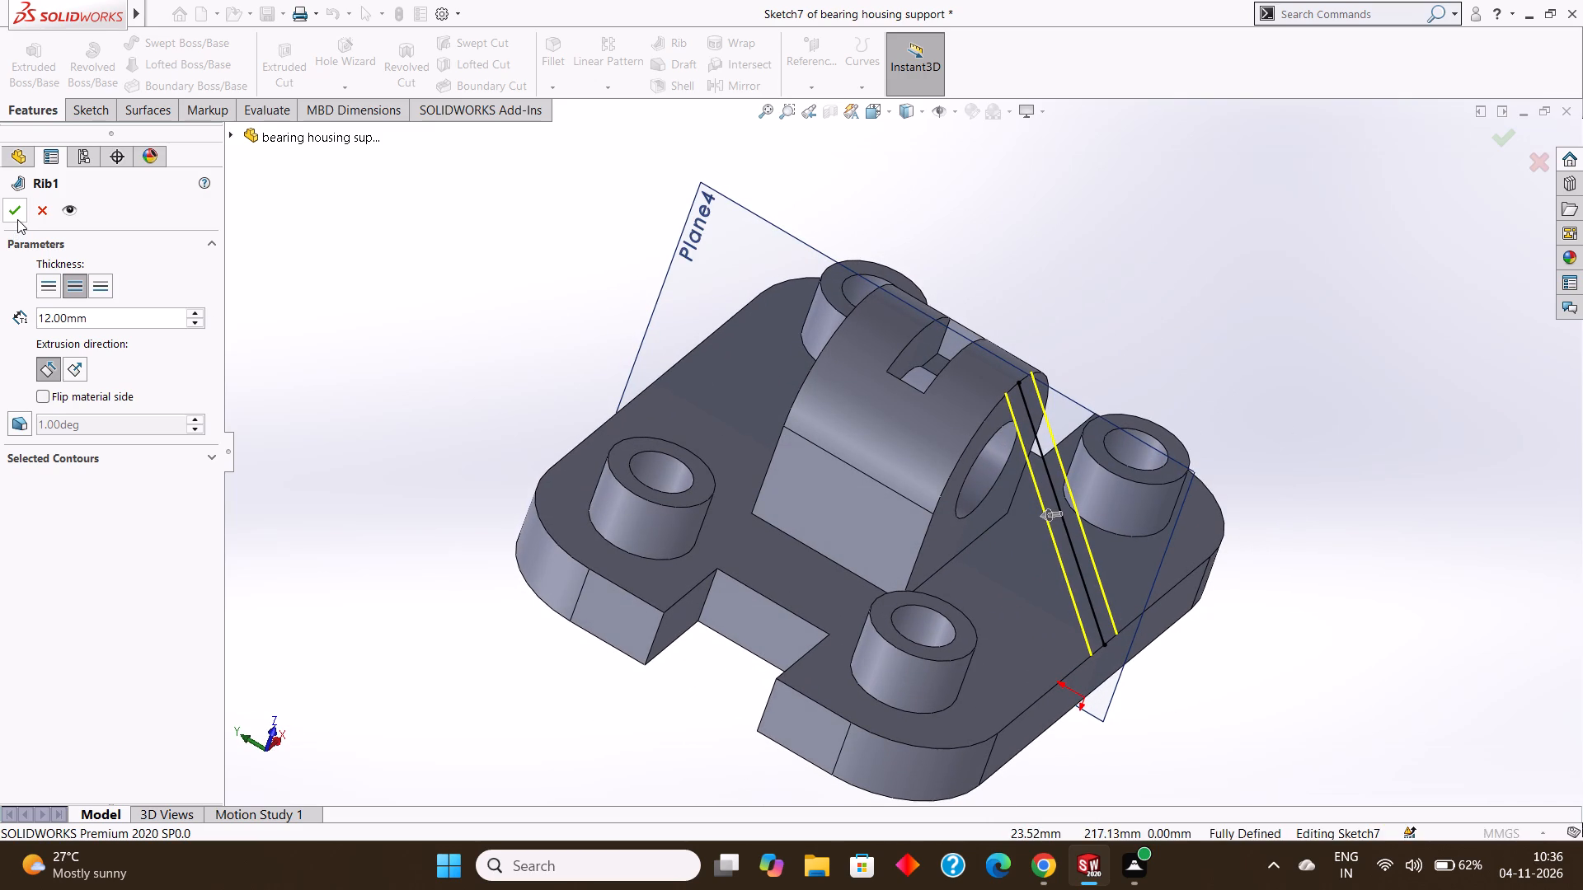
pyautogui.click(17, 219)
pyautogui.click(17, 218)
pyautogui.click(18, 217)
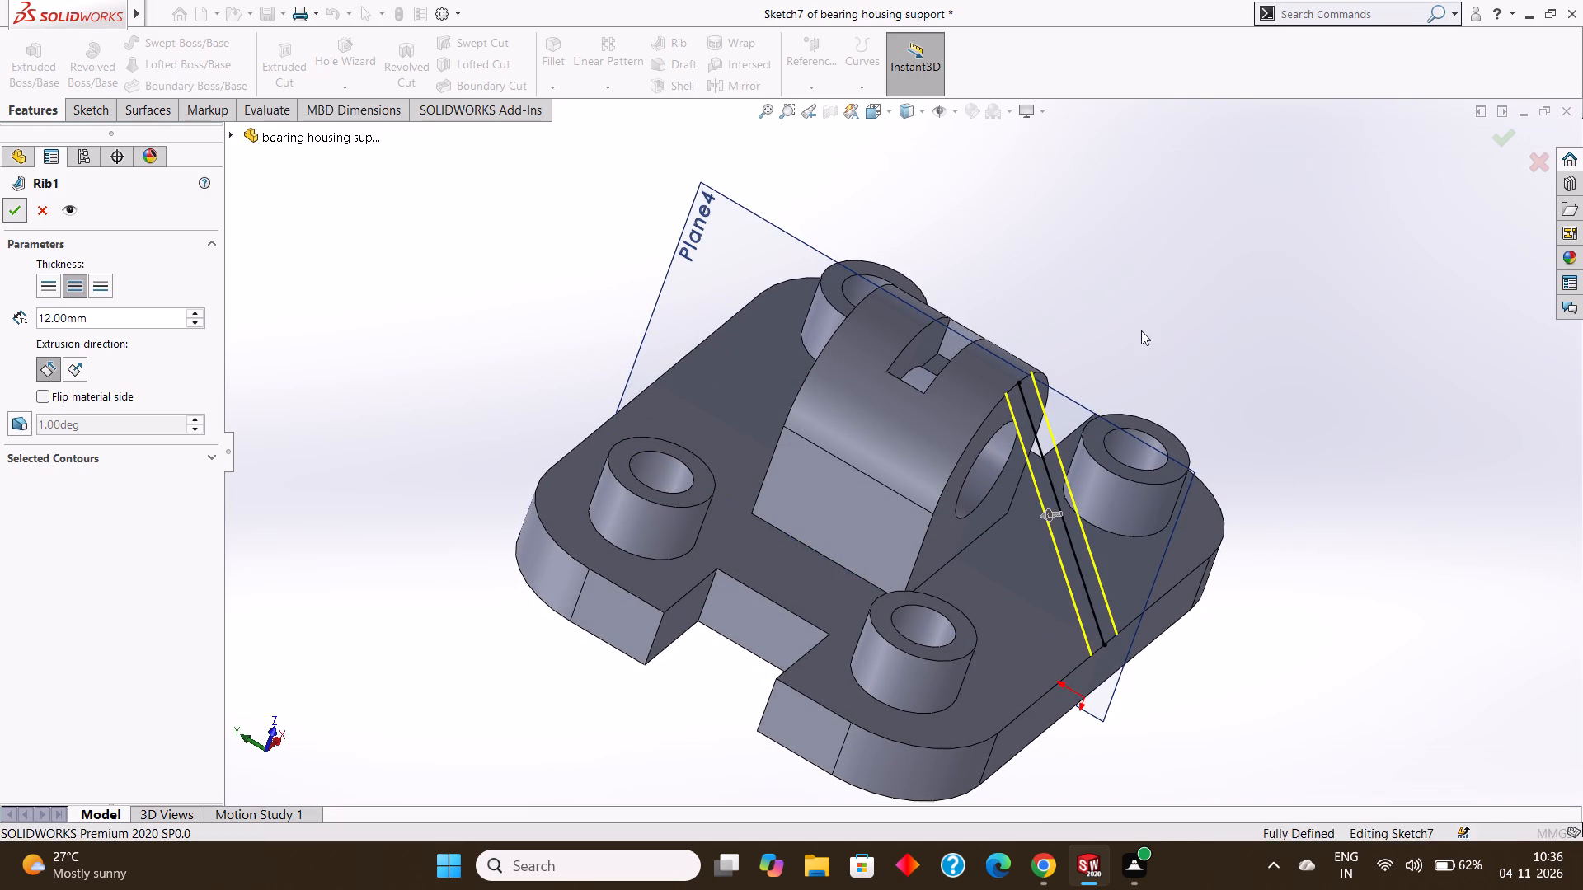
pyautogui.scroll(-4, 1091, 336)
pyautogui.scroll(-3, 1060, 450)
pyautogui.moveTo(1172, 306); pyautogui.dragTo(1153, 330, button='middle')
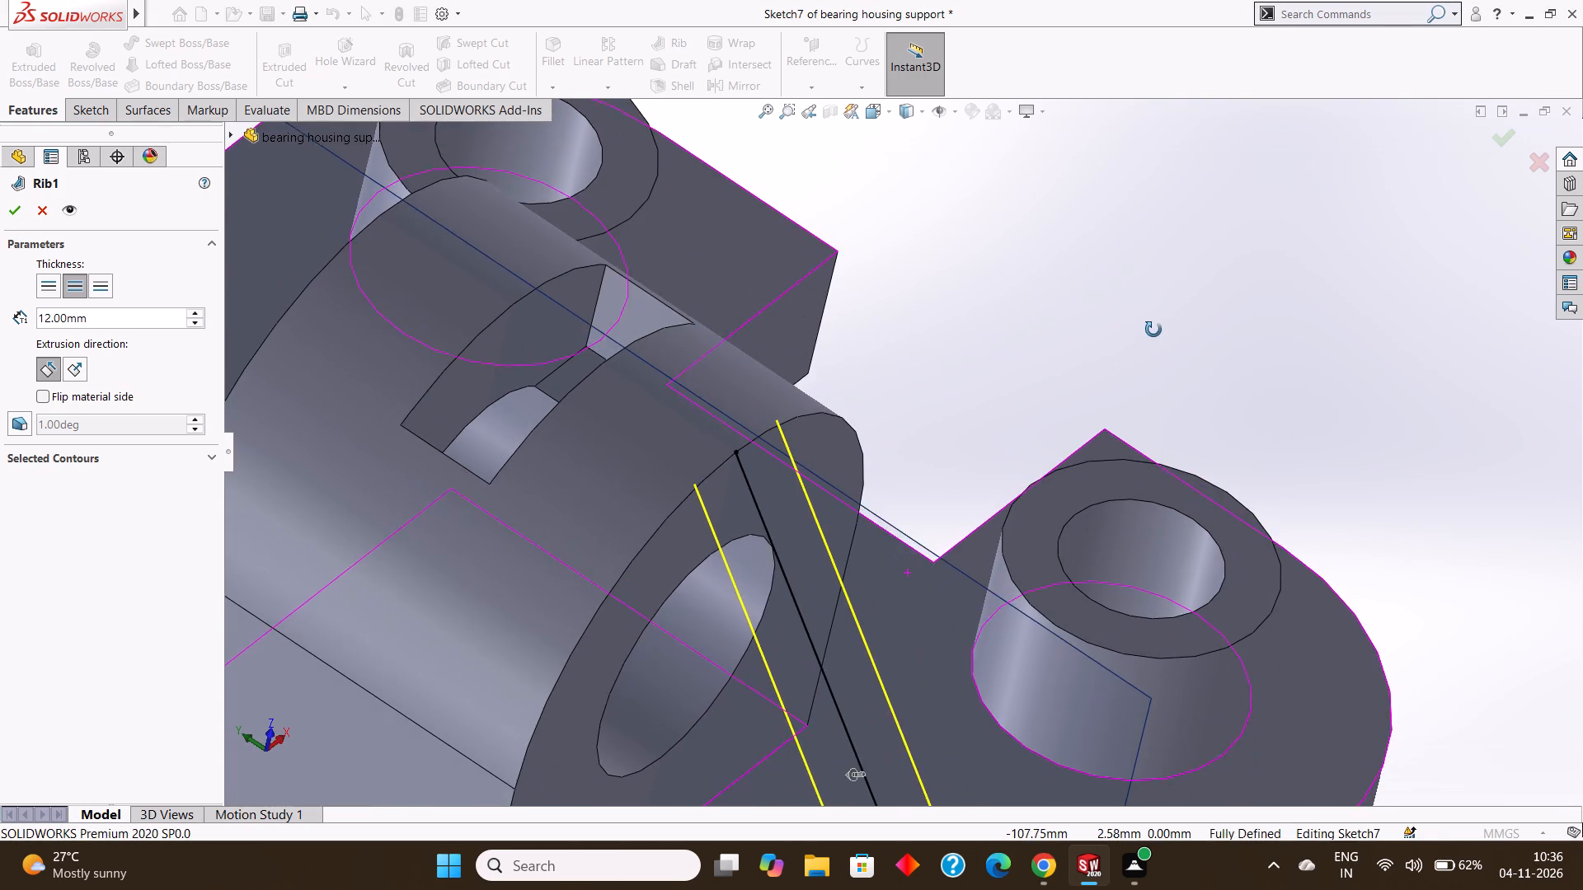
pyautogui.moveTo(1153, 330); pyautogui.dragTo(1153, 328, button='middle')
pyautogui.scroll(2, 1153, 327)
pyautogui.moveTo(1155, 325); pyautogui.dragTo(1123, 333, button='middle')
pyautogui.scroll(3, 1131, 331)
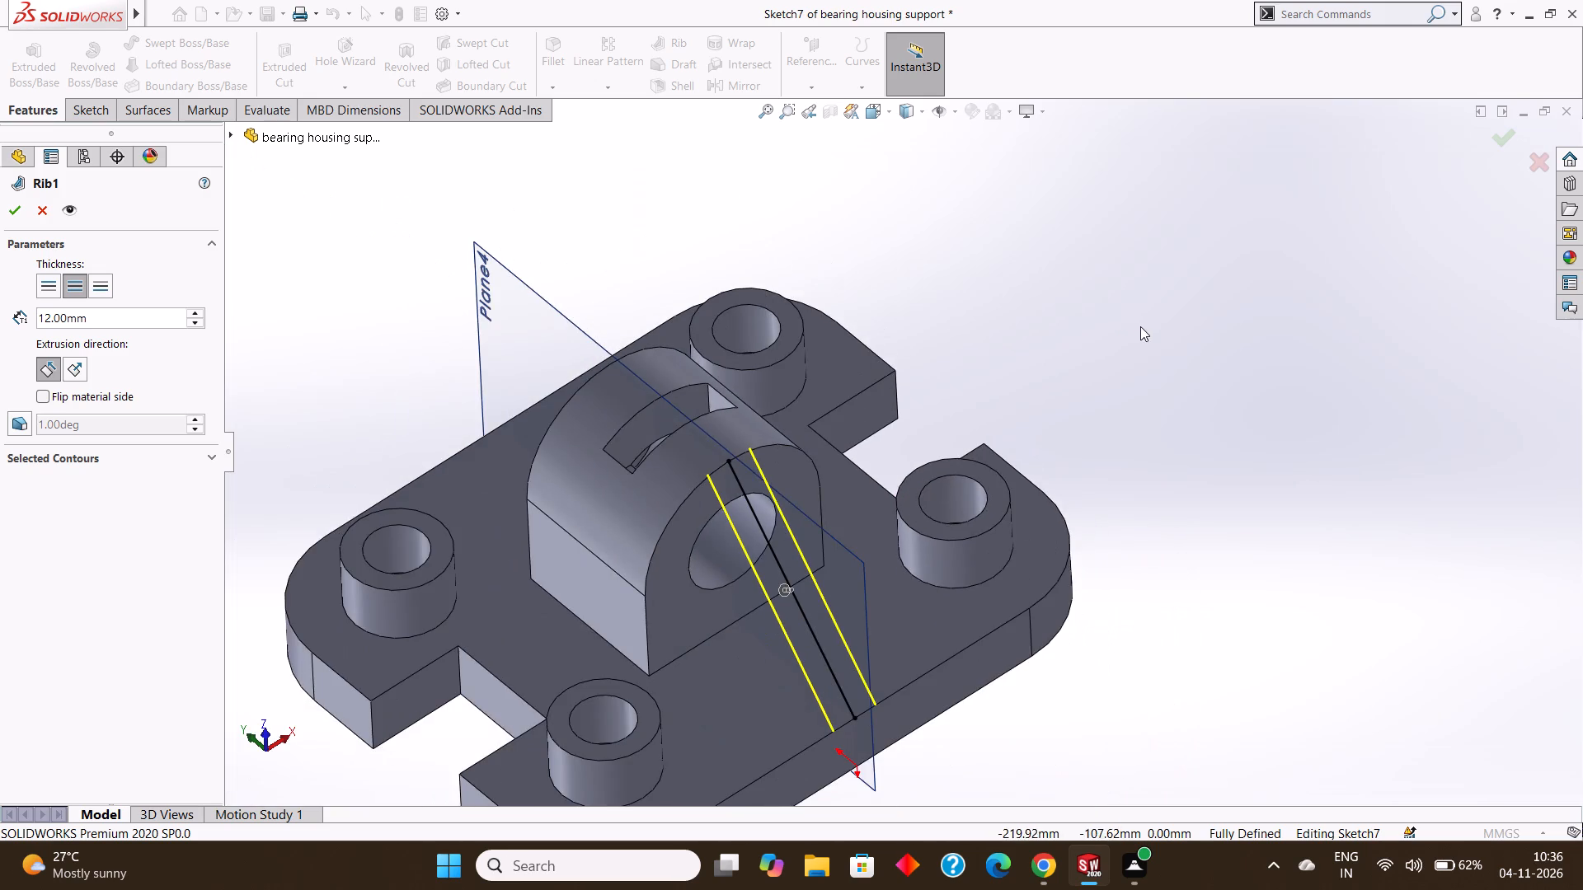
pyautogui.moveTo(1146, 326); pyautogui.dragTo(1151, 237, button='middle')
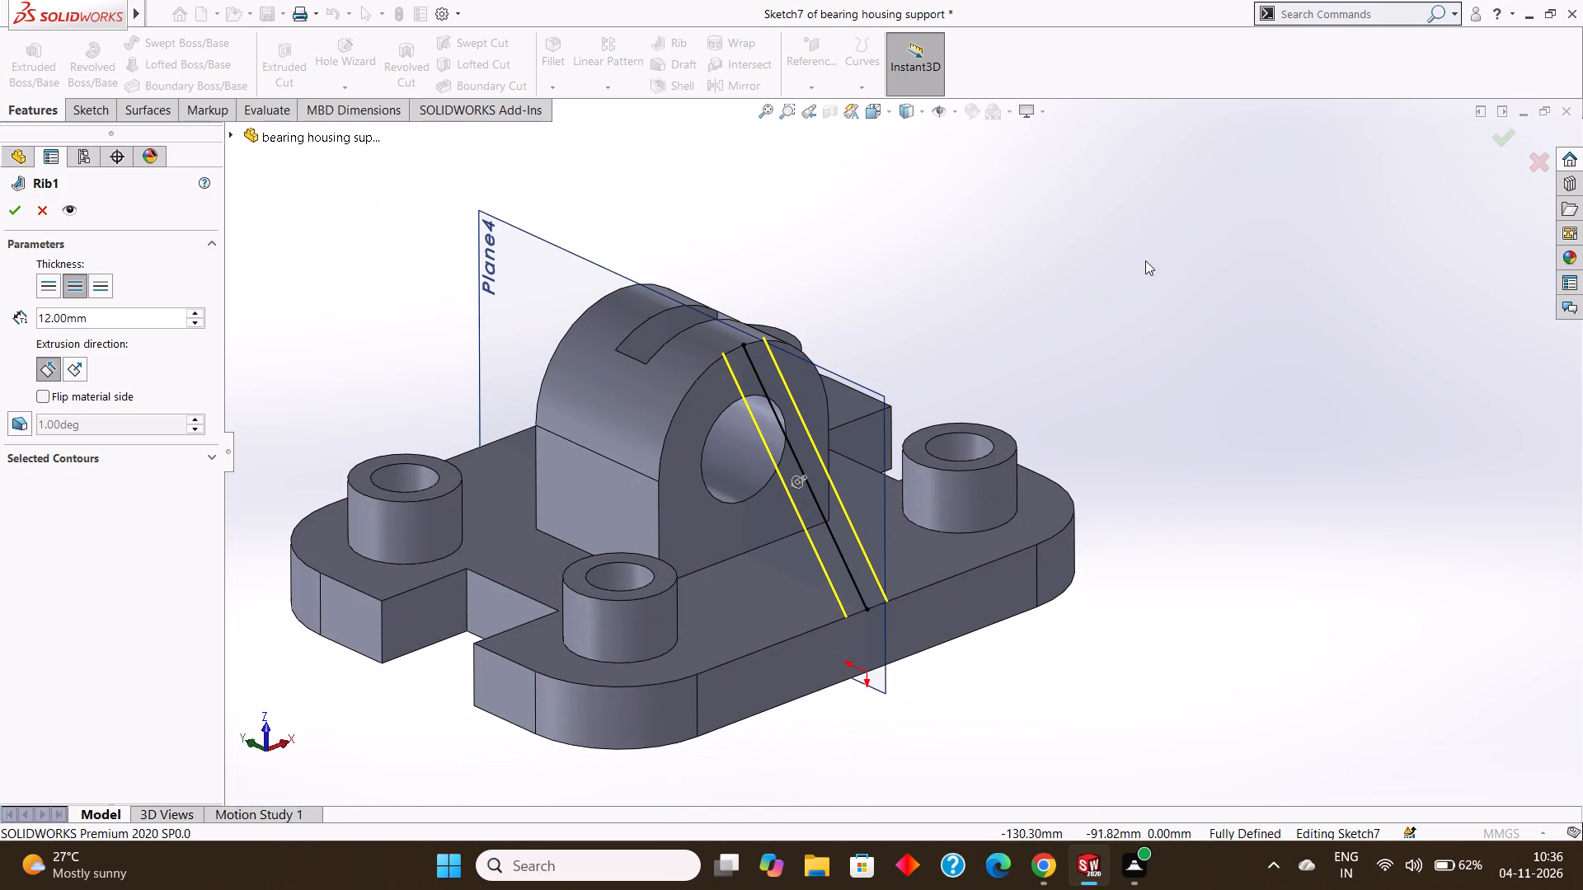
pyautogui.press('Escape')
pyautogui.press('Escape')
# Close the sloped line into a triangle with a 50 mm line along the housing's front face and a 40 mm line along the base plate's top.
pyautogui.moveTo(1236, 342); pyautogui.dragTo(1064, 566, button='middle')
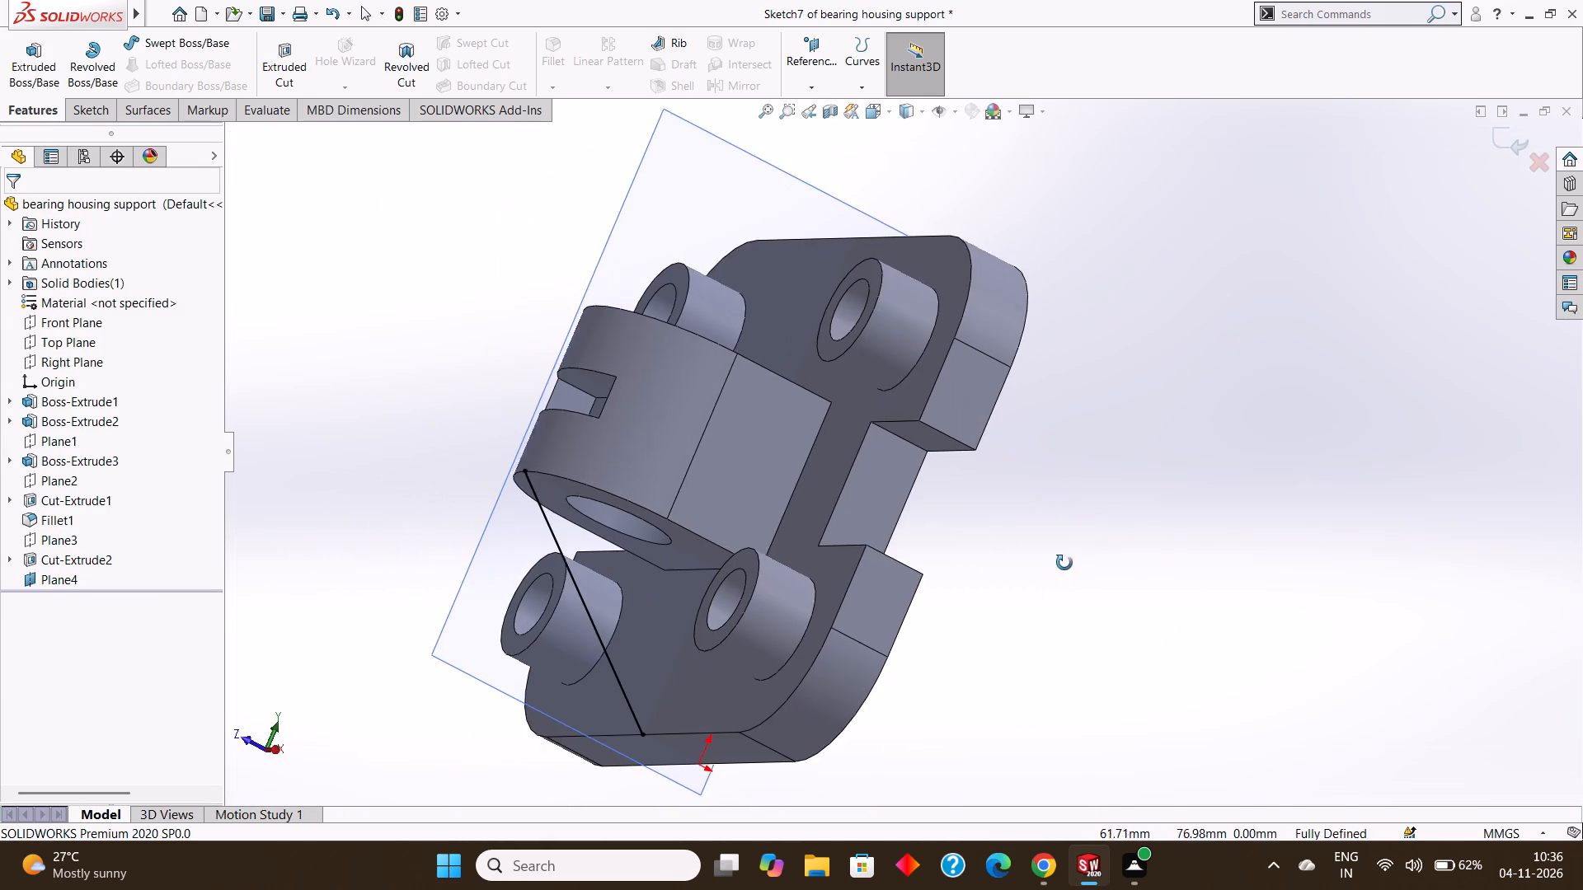
pyautogui.moveTo(1200, 448); pyautogui.dragTo(1196, 466, button='middle')
pyautogui.click(693, 168)
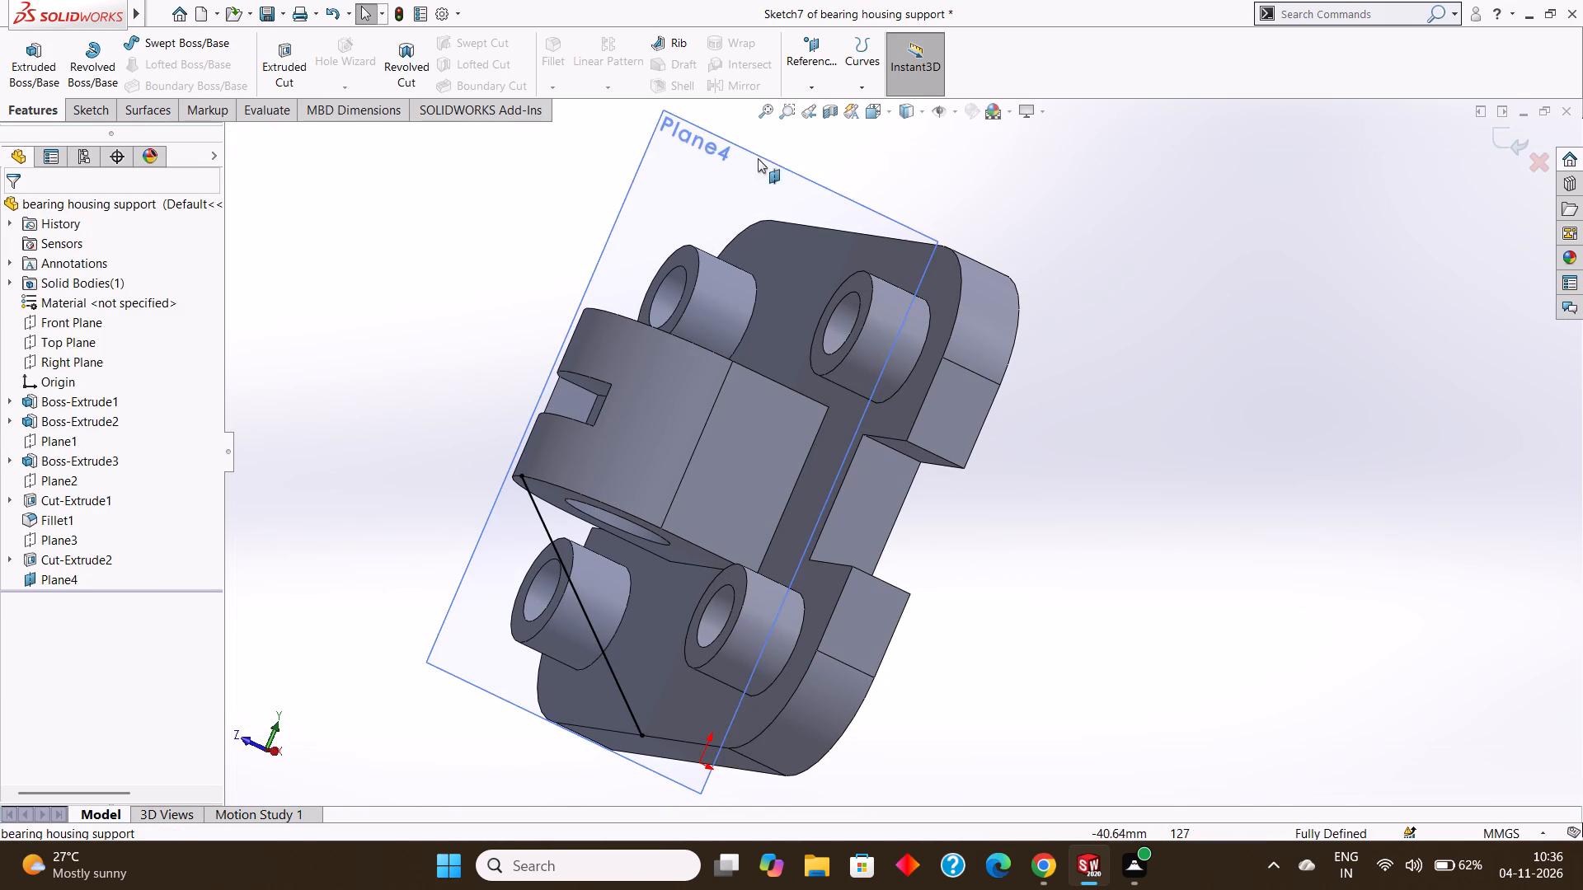
pyautogui.click(712, 165)
pyautogui.hotkey('ctrl', '8')
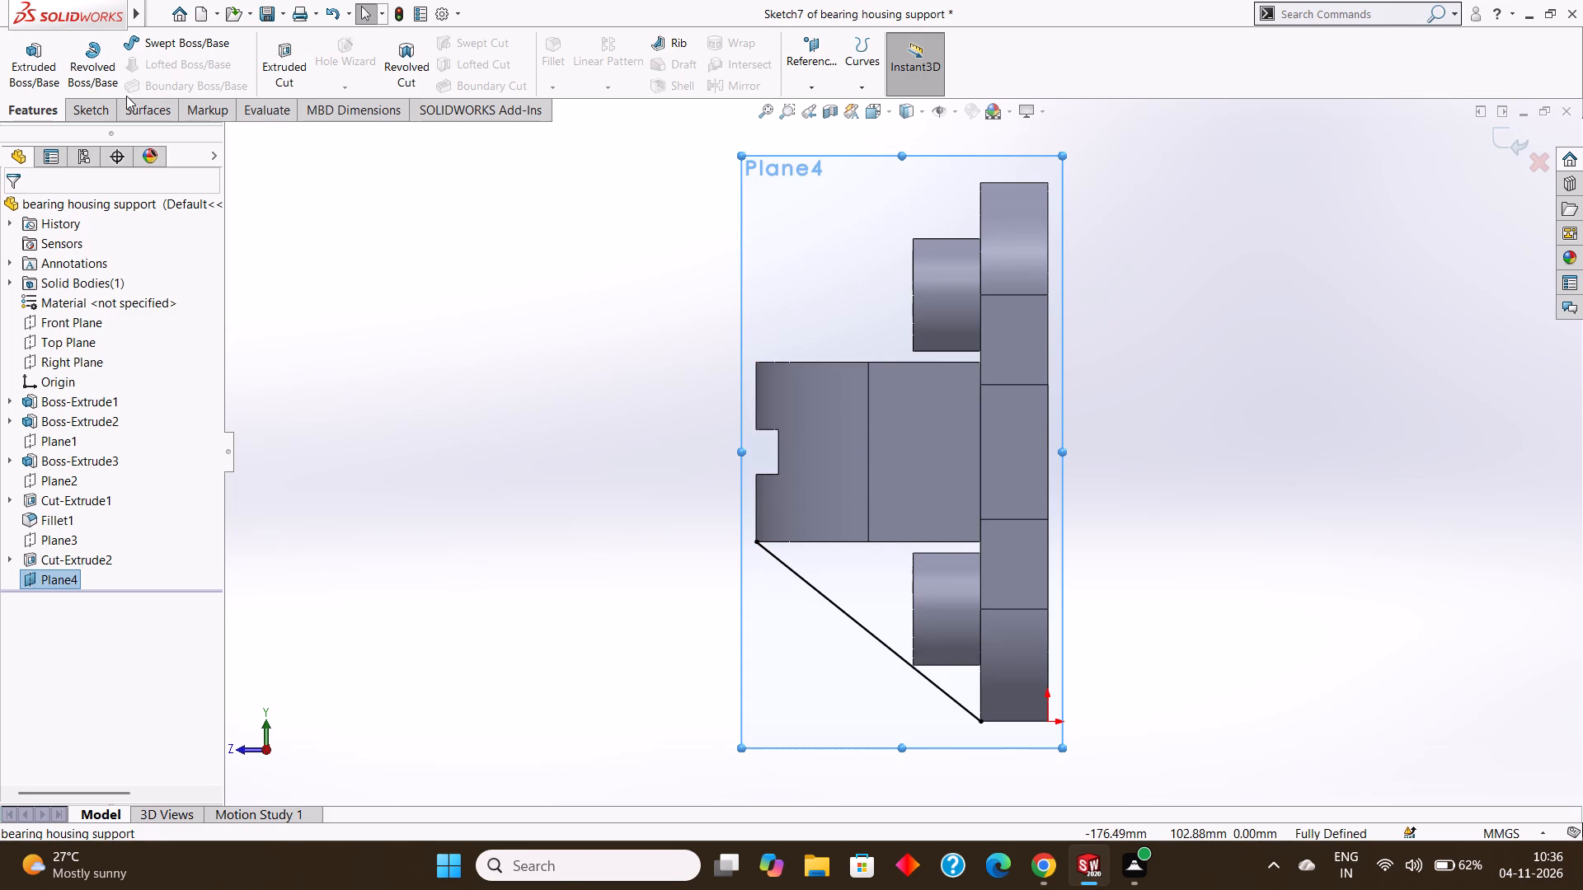
pyautogui.click(101, 105)
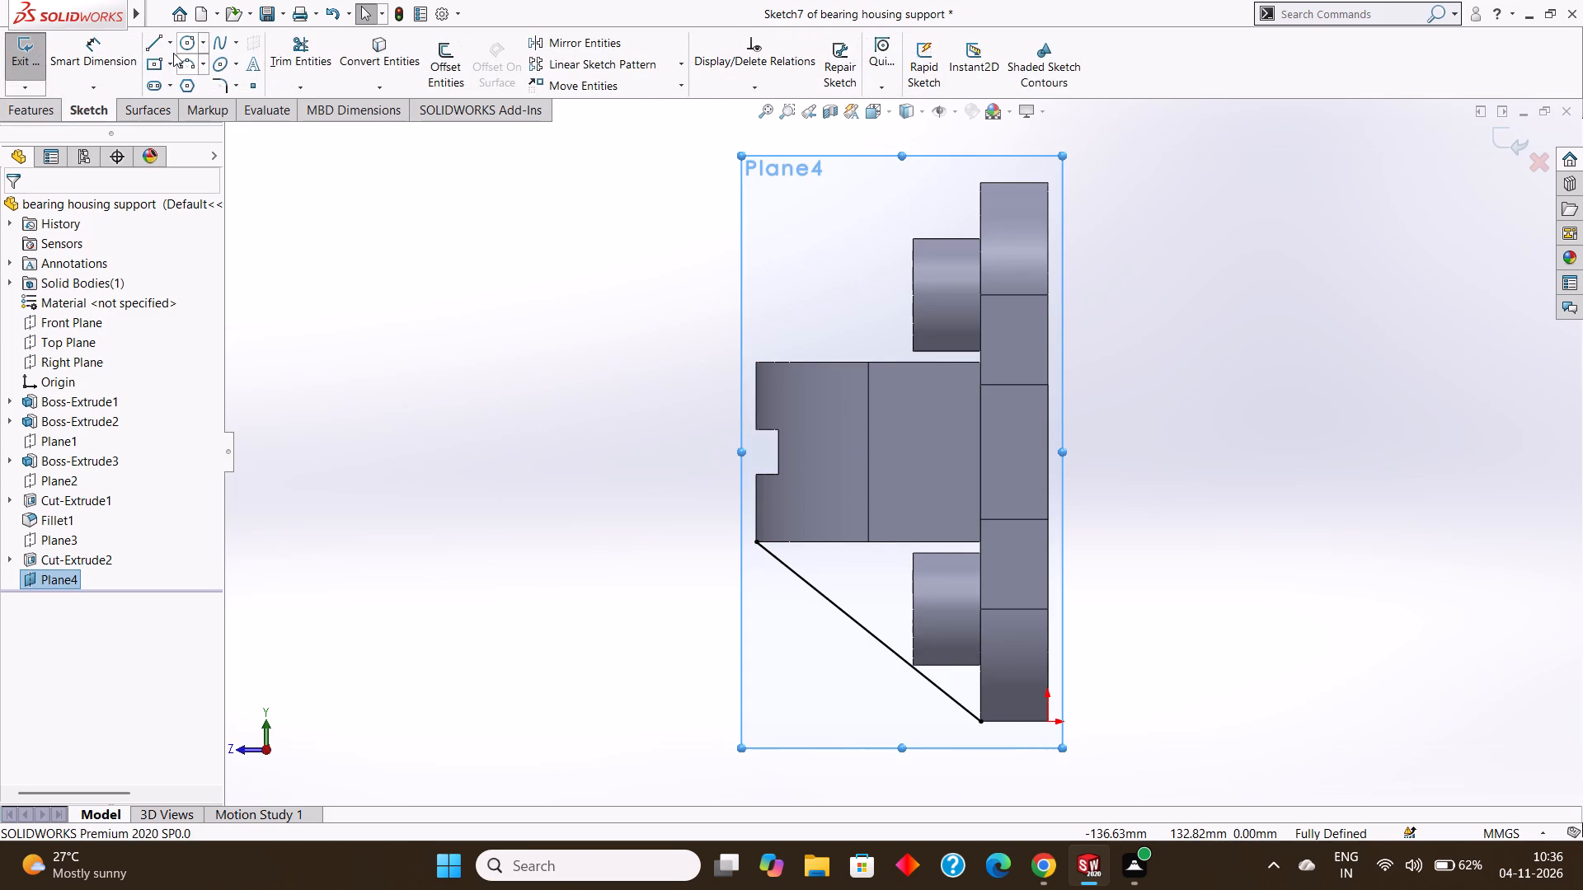
pyautogui.click(161, 46)
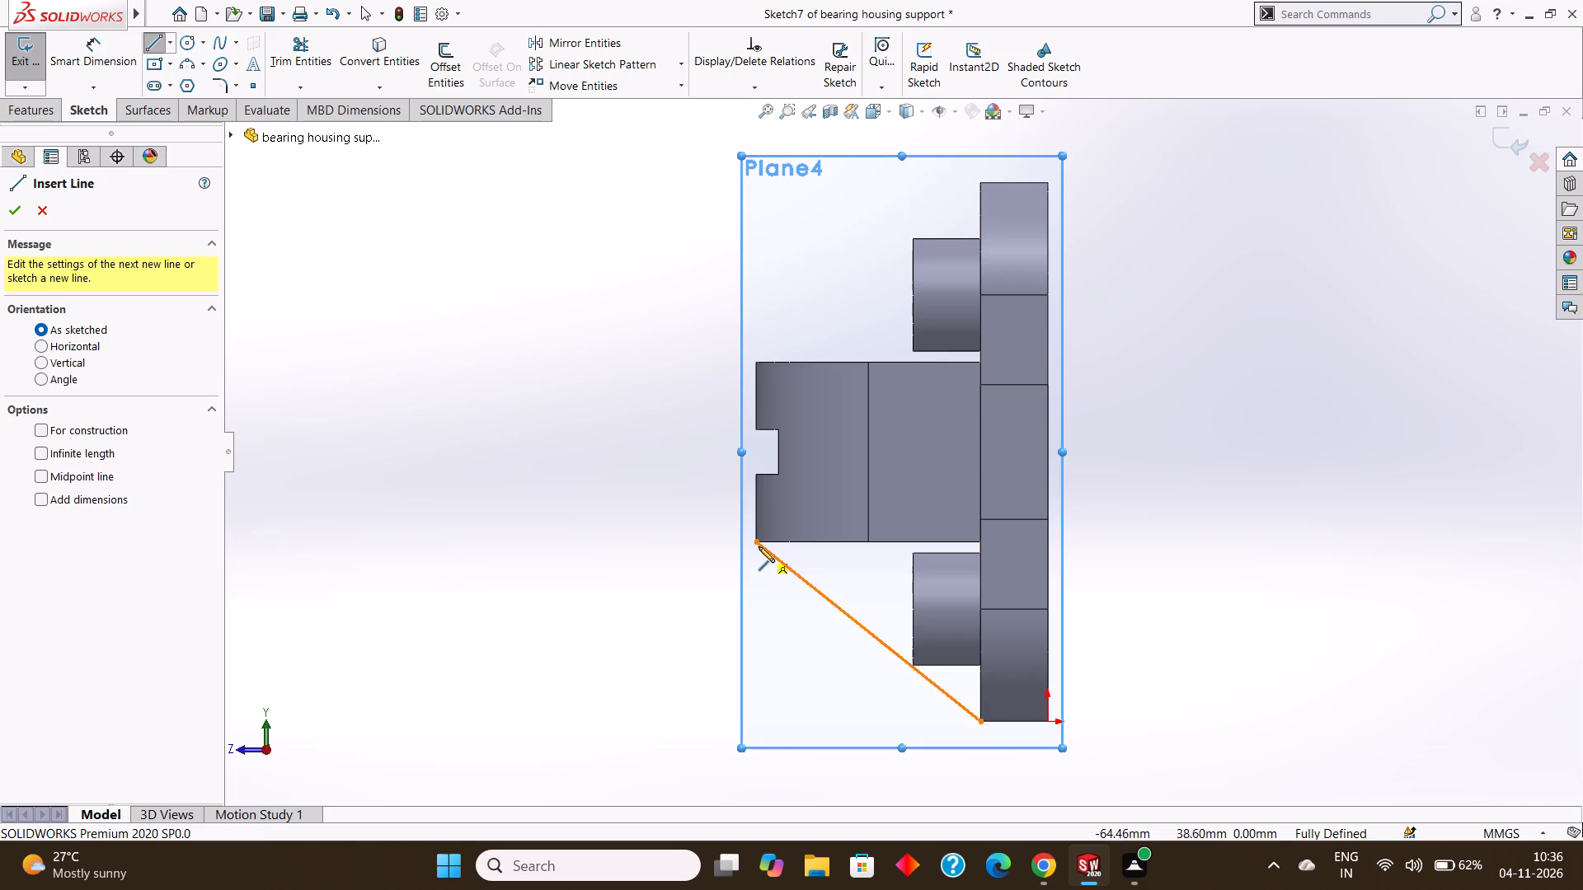
pyautogui.click(756, 542)
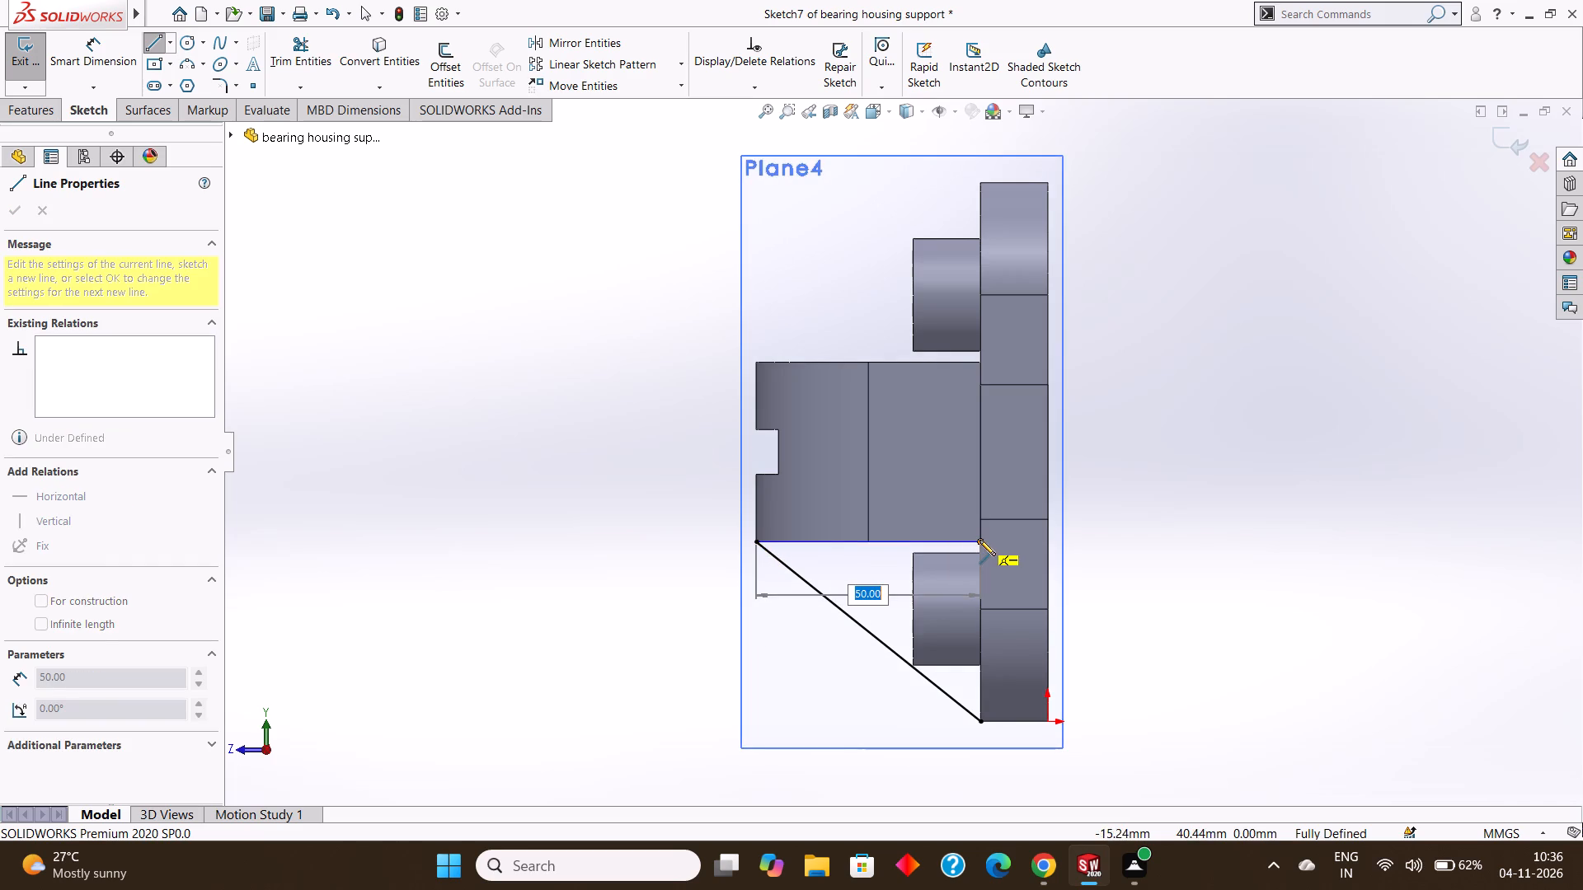
pyautogui.click(979, 540)
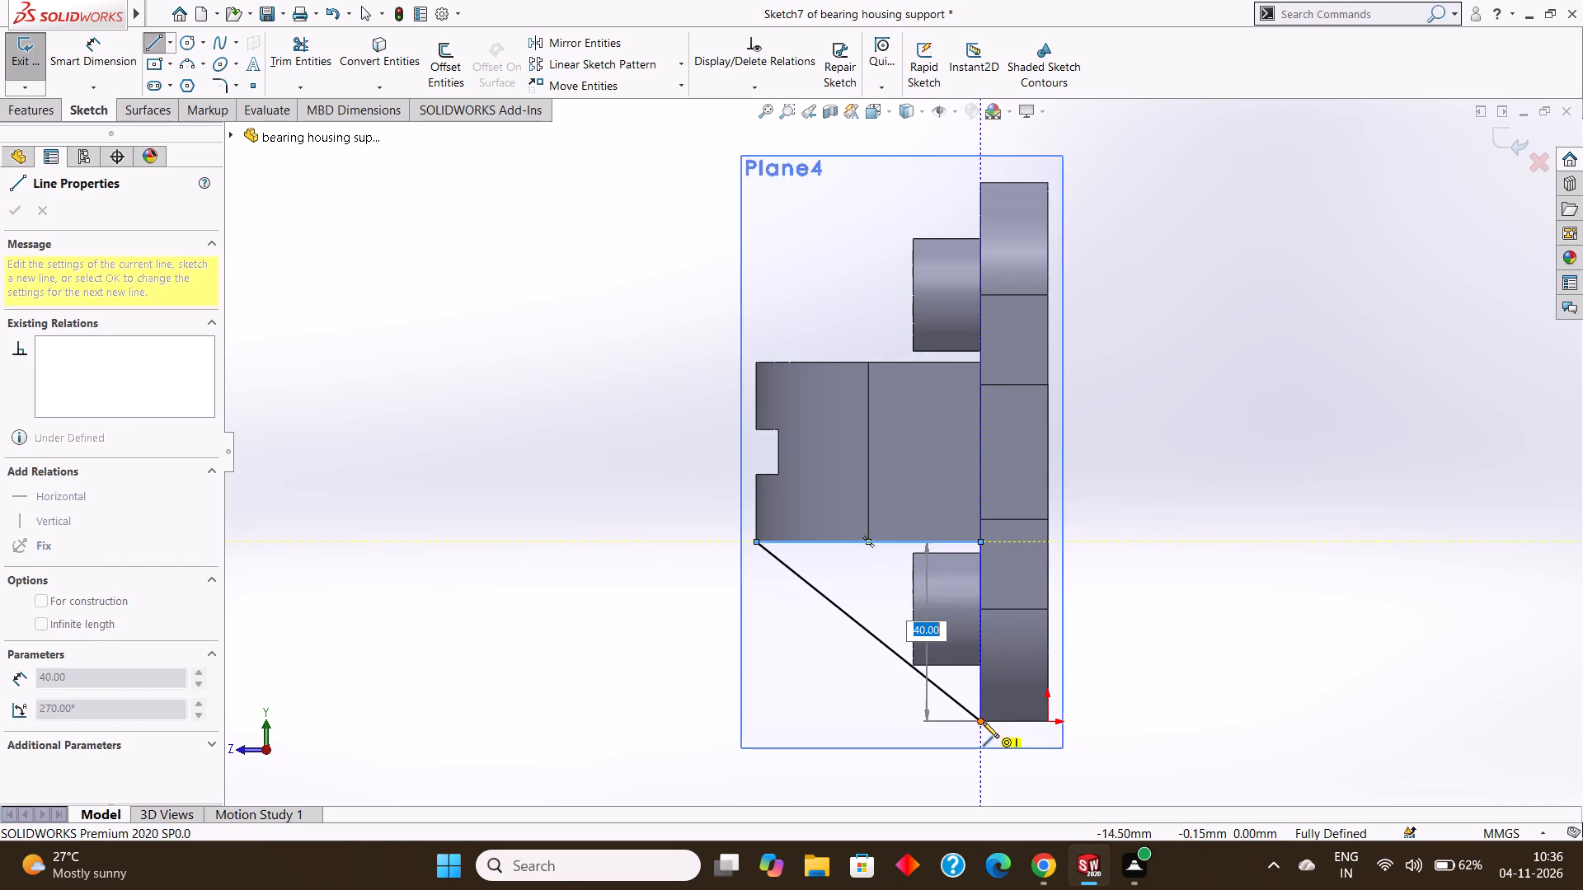
pyautogui.click(983, 722)
pyautogui.press('Escape')
pyautogui.press('Escape')
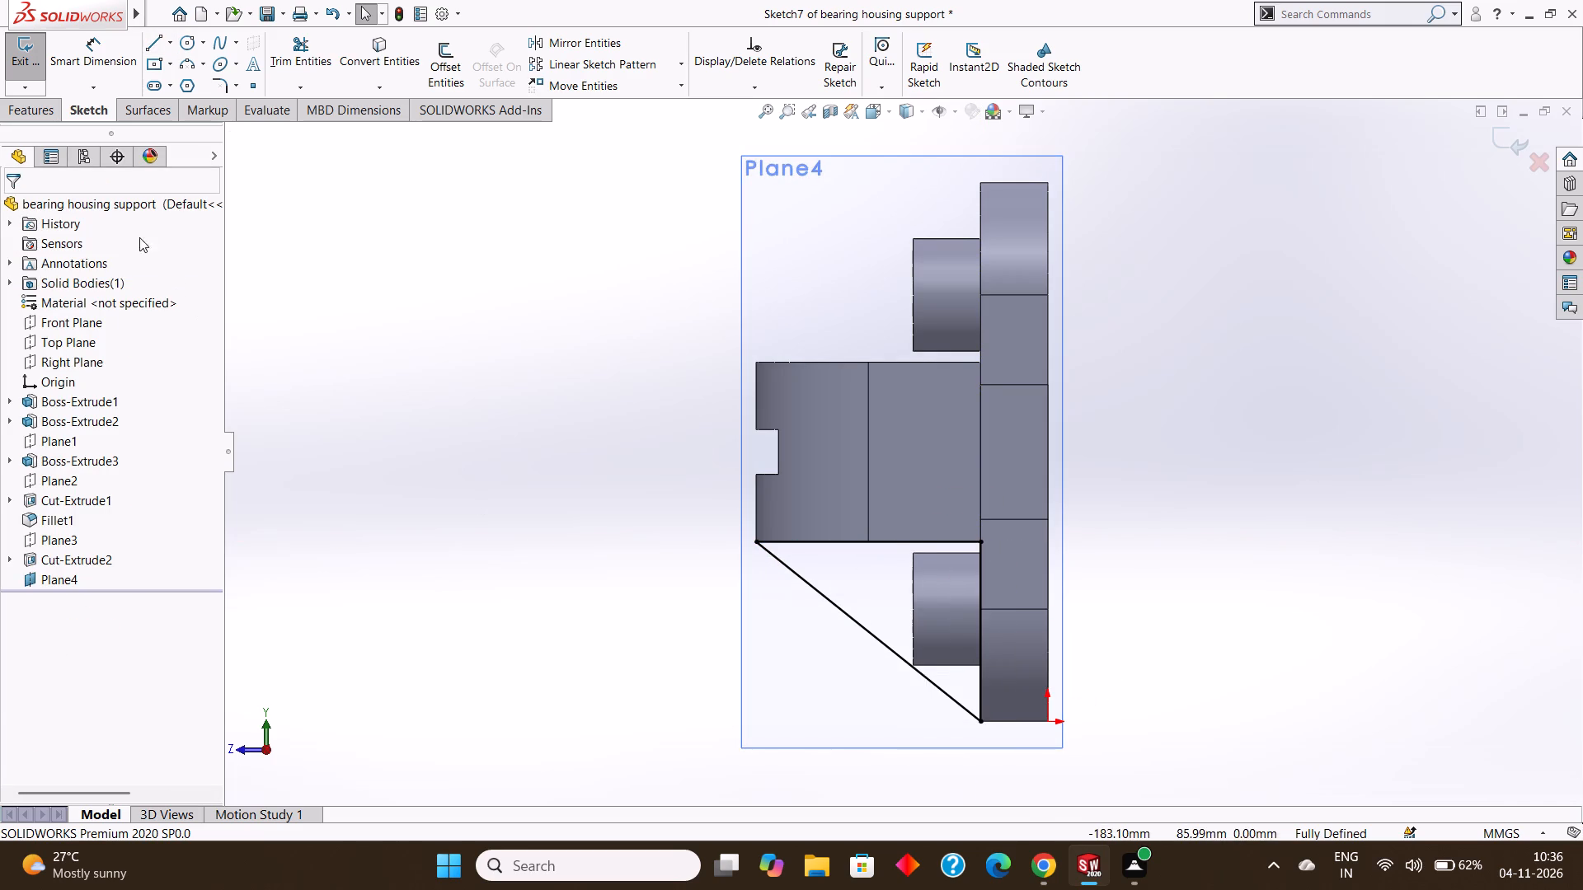
# Extrude the closed triangle 12 mm about its mid plane as a rib merged with the housing and base plate.
pyautogui.click(23, 106)
pyautogui.click(34, 66)
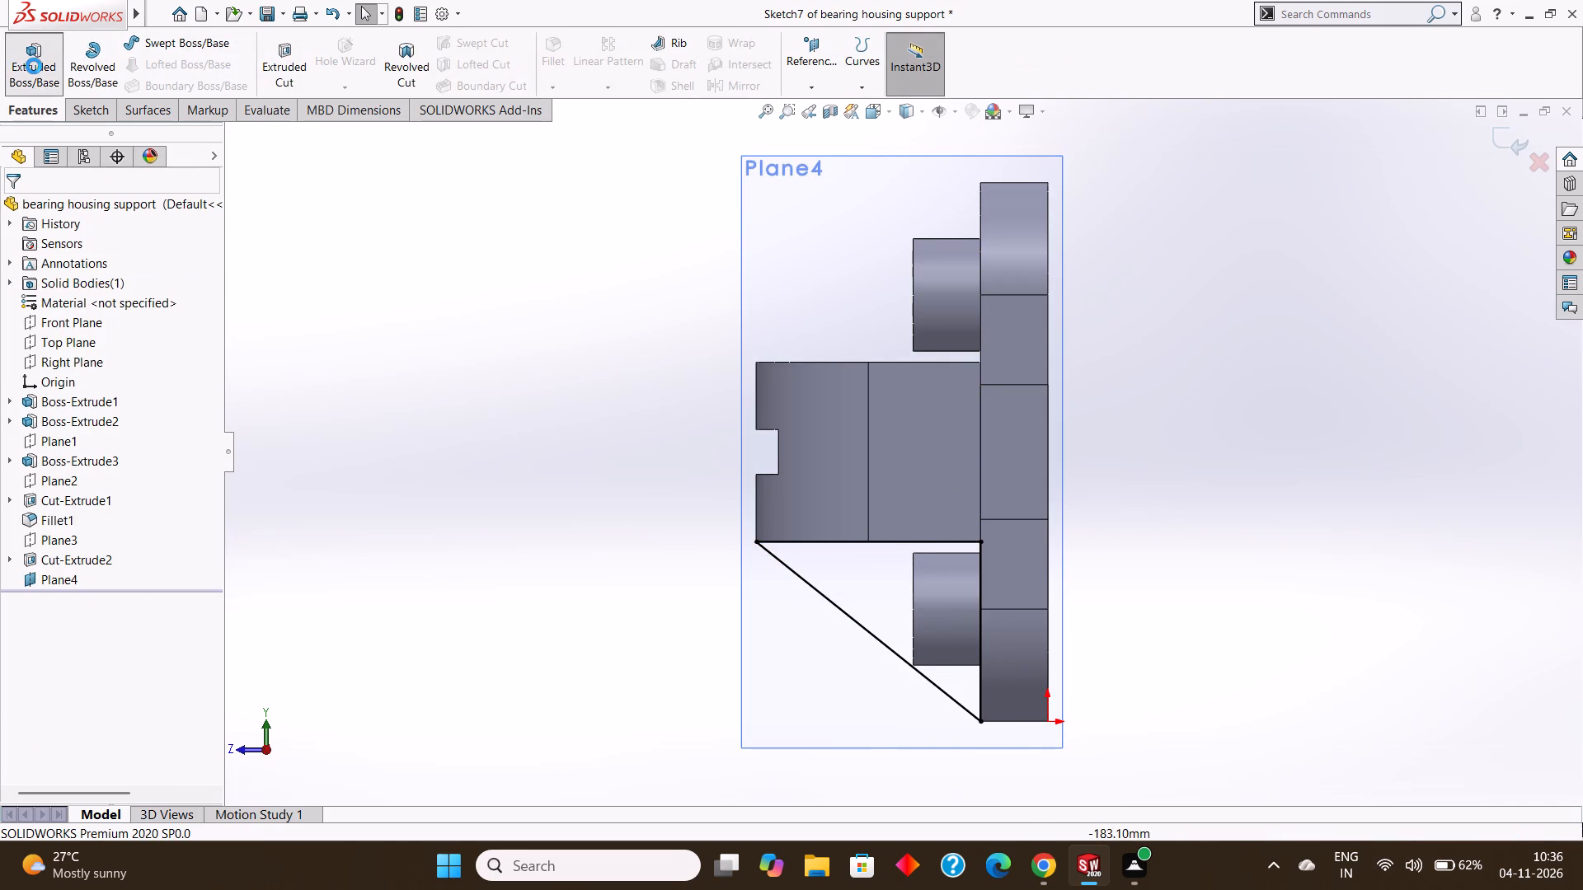
pyautogui.moveTo(1260, 501); pyautogui.dragTo(1348, 352, button='middle')
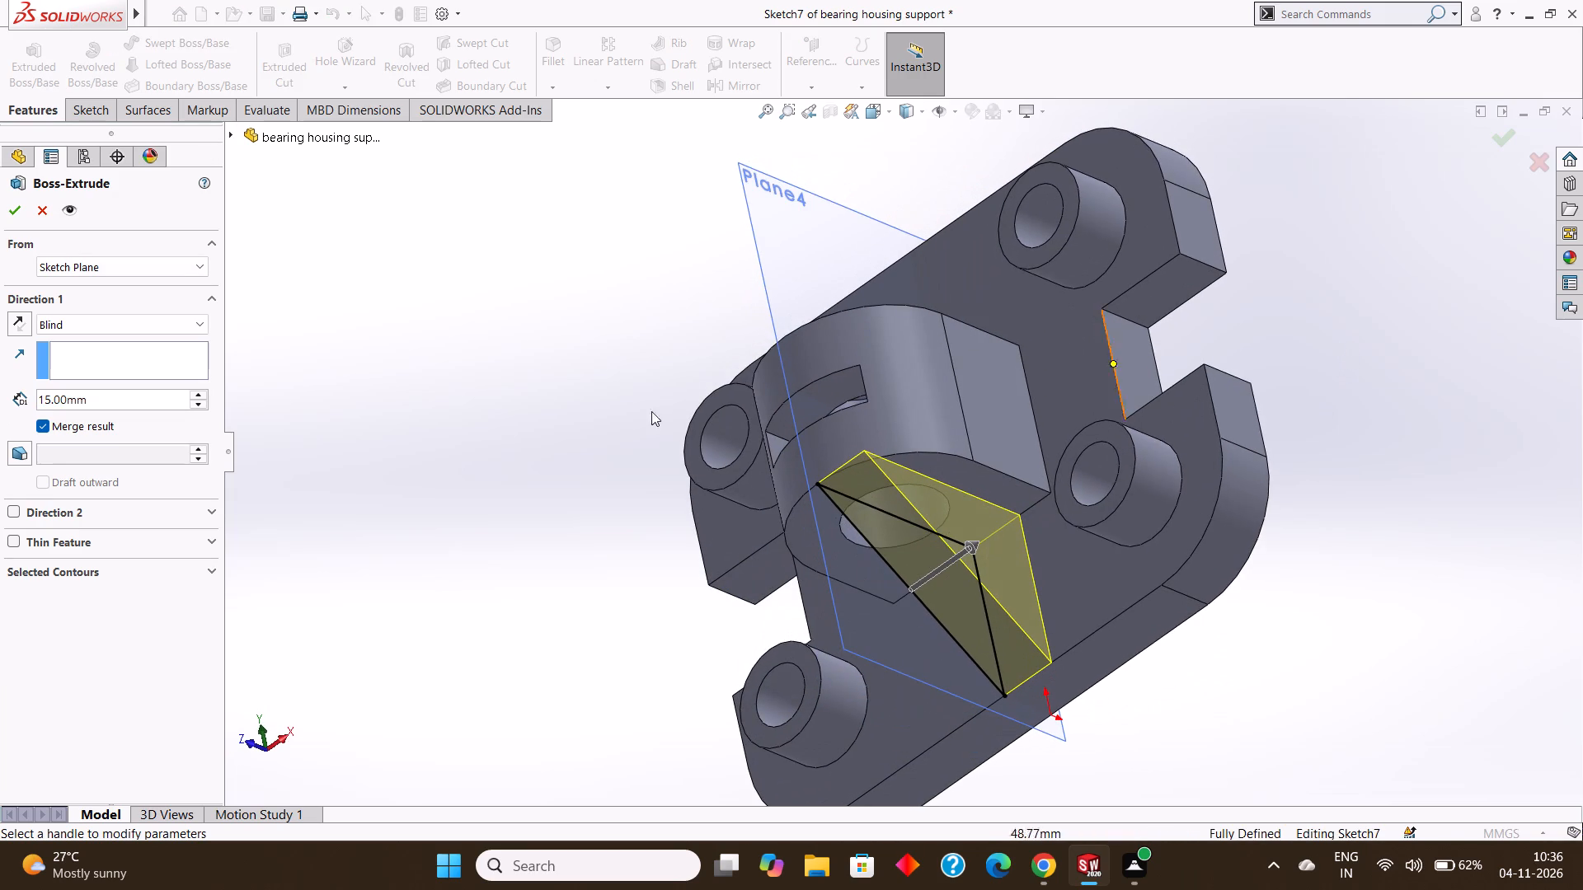
pyautogui.click(114, 325)
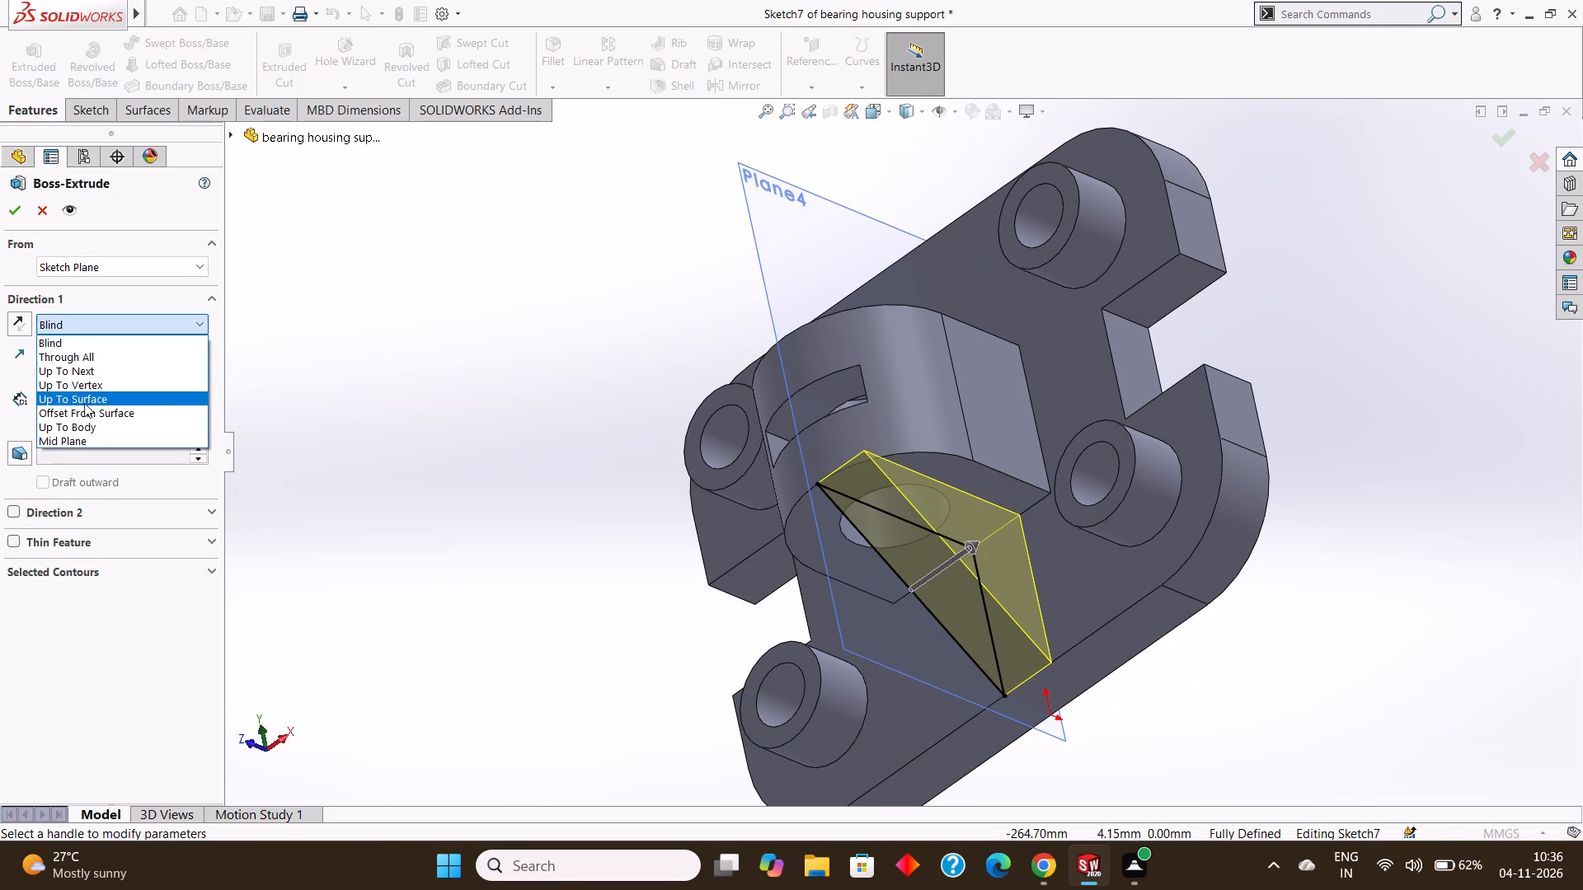
pyautogui.click(82, 437)
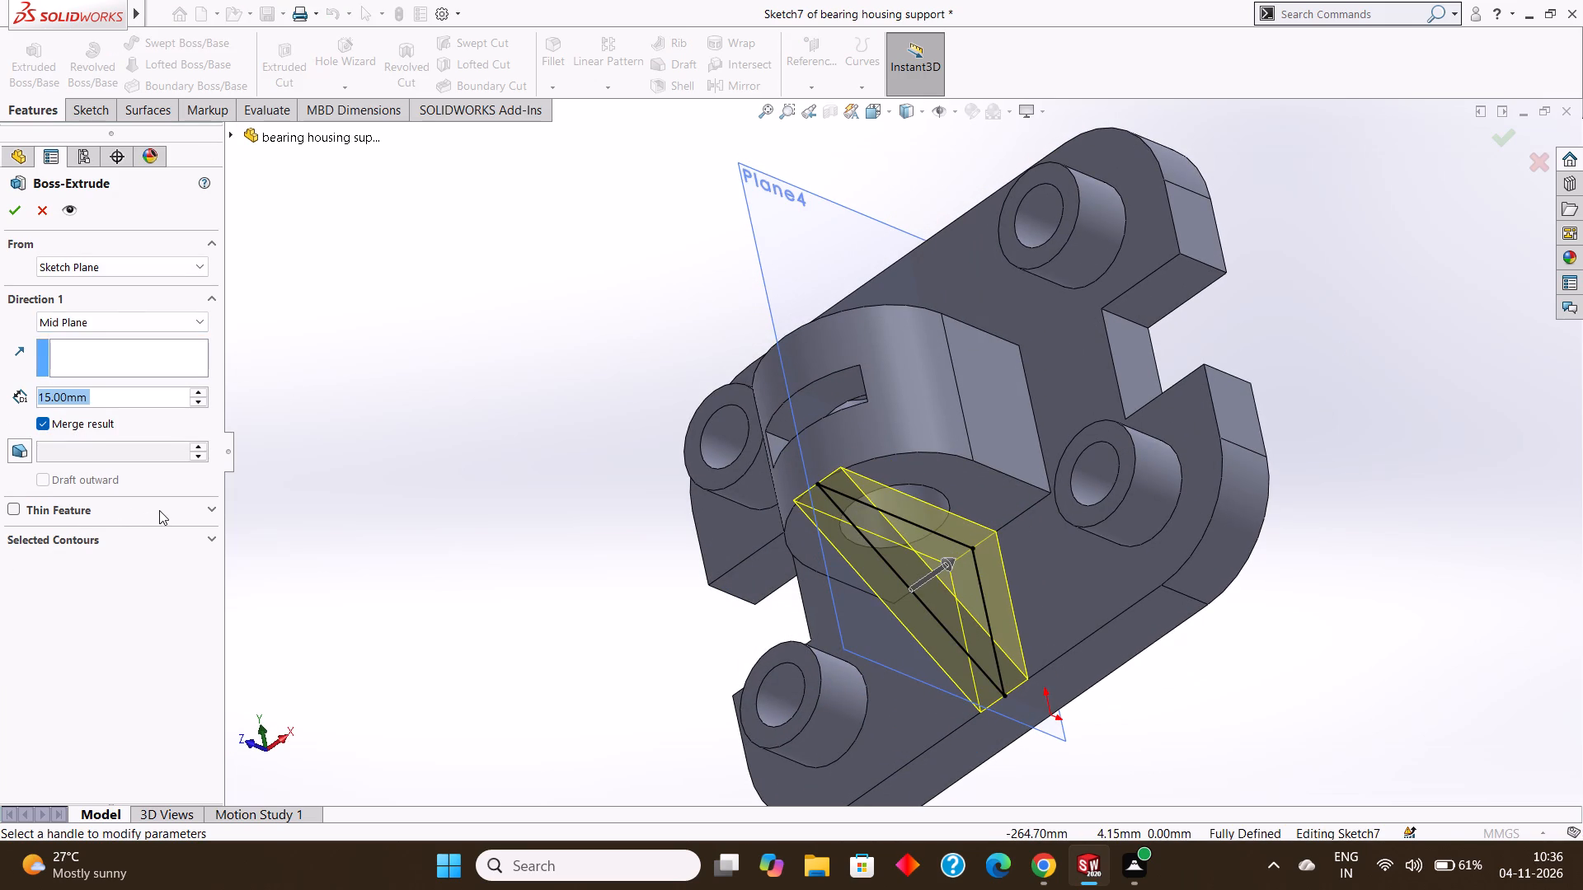
pyautogui.write('12')
pyautogui.press('Return')
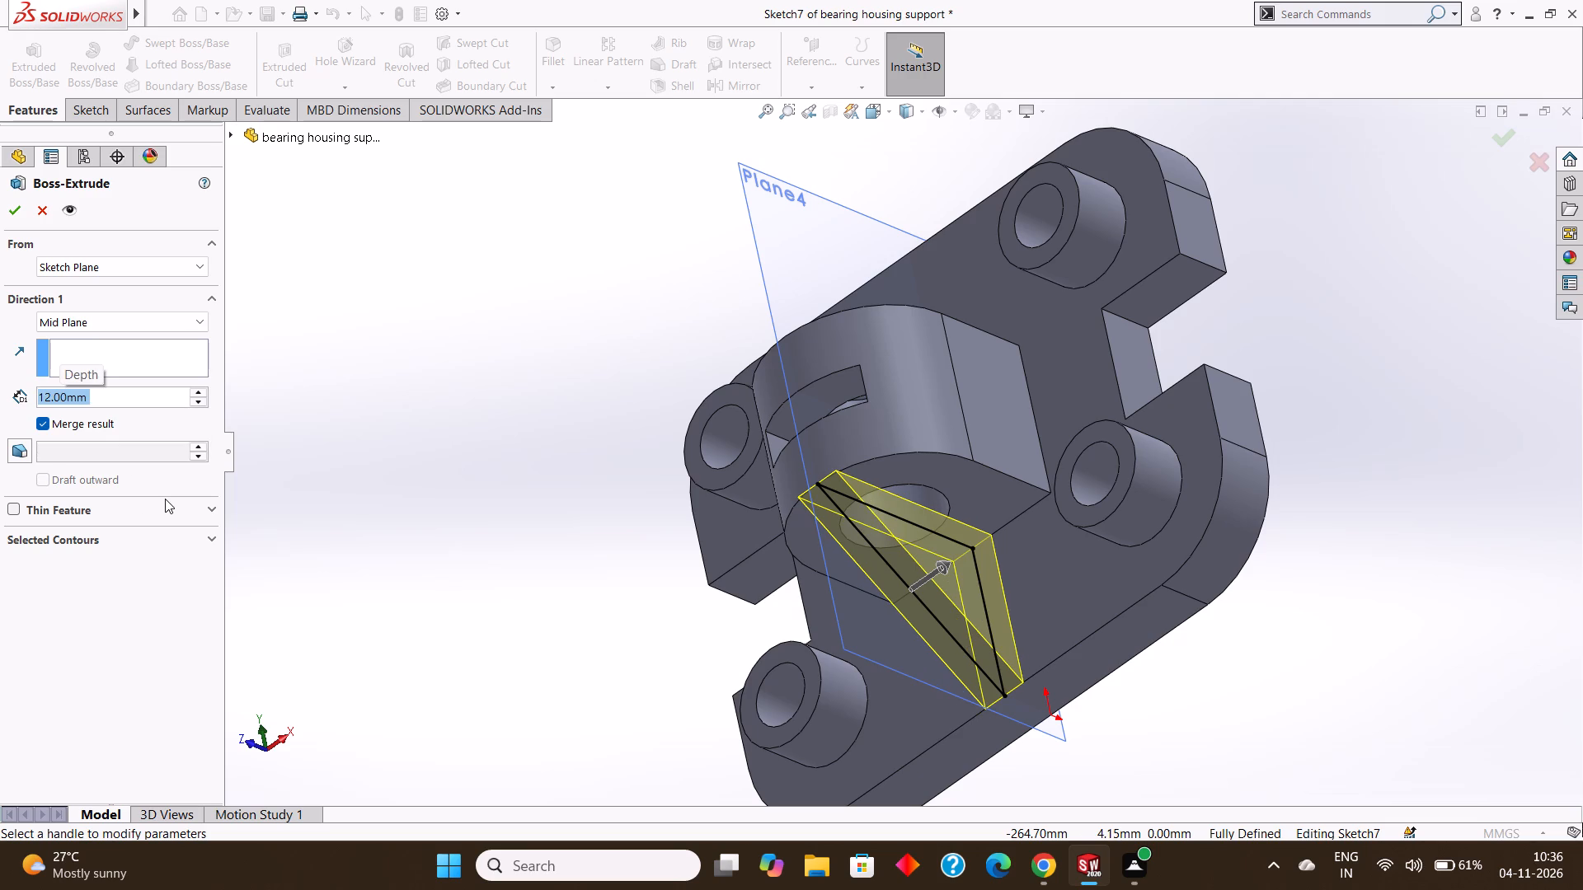
pyautogui.moveTo(1004, 442); pyautogui.dragTo(1015, 616, button='middle')
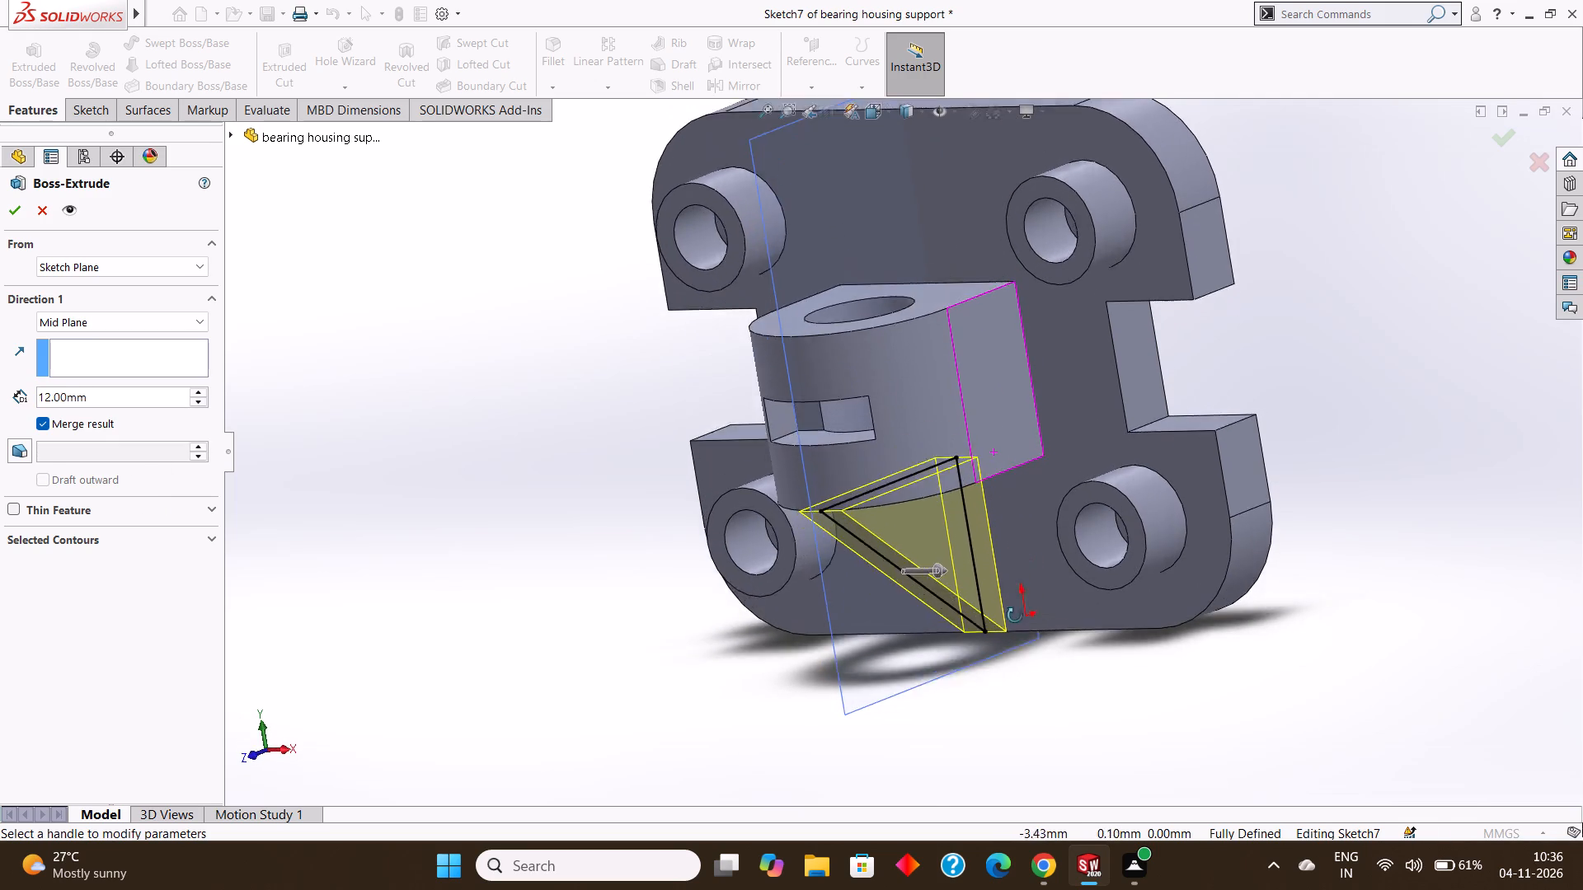
pyautogui.moveTo(1015, 616); pyautogui.dragTo(1026, 564, button='middle')
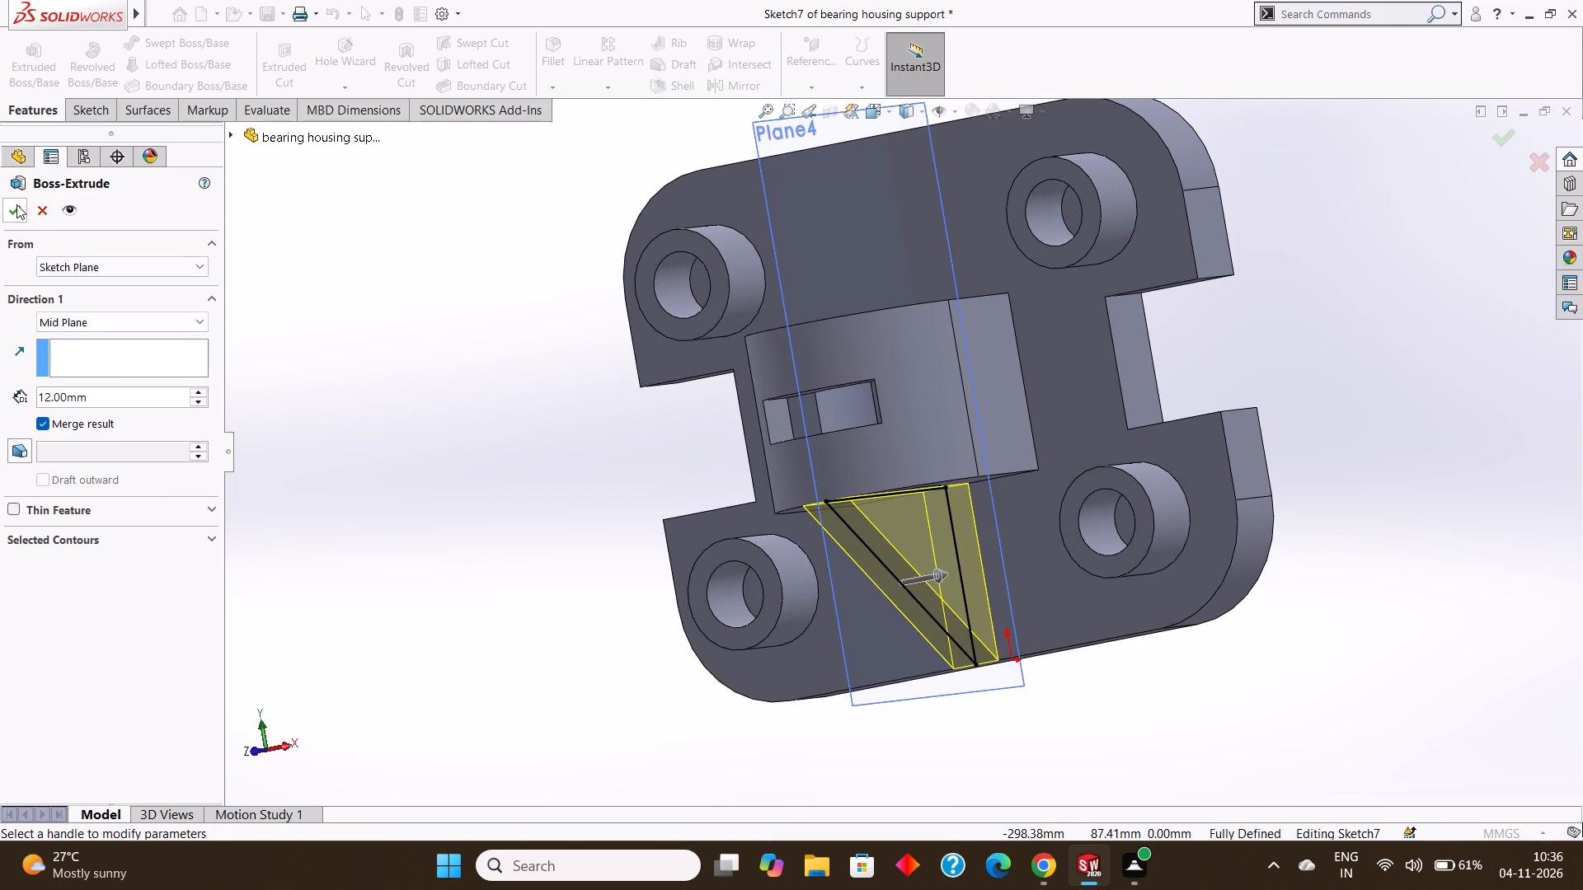
pyautogui.click(16, 204)
# Examine the rib between housing and base plate from several sides.
pyautogui.moveTo(475, 370); pyautogui.dragTo(543, 280, button='middle')
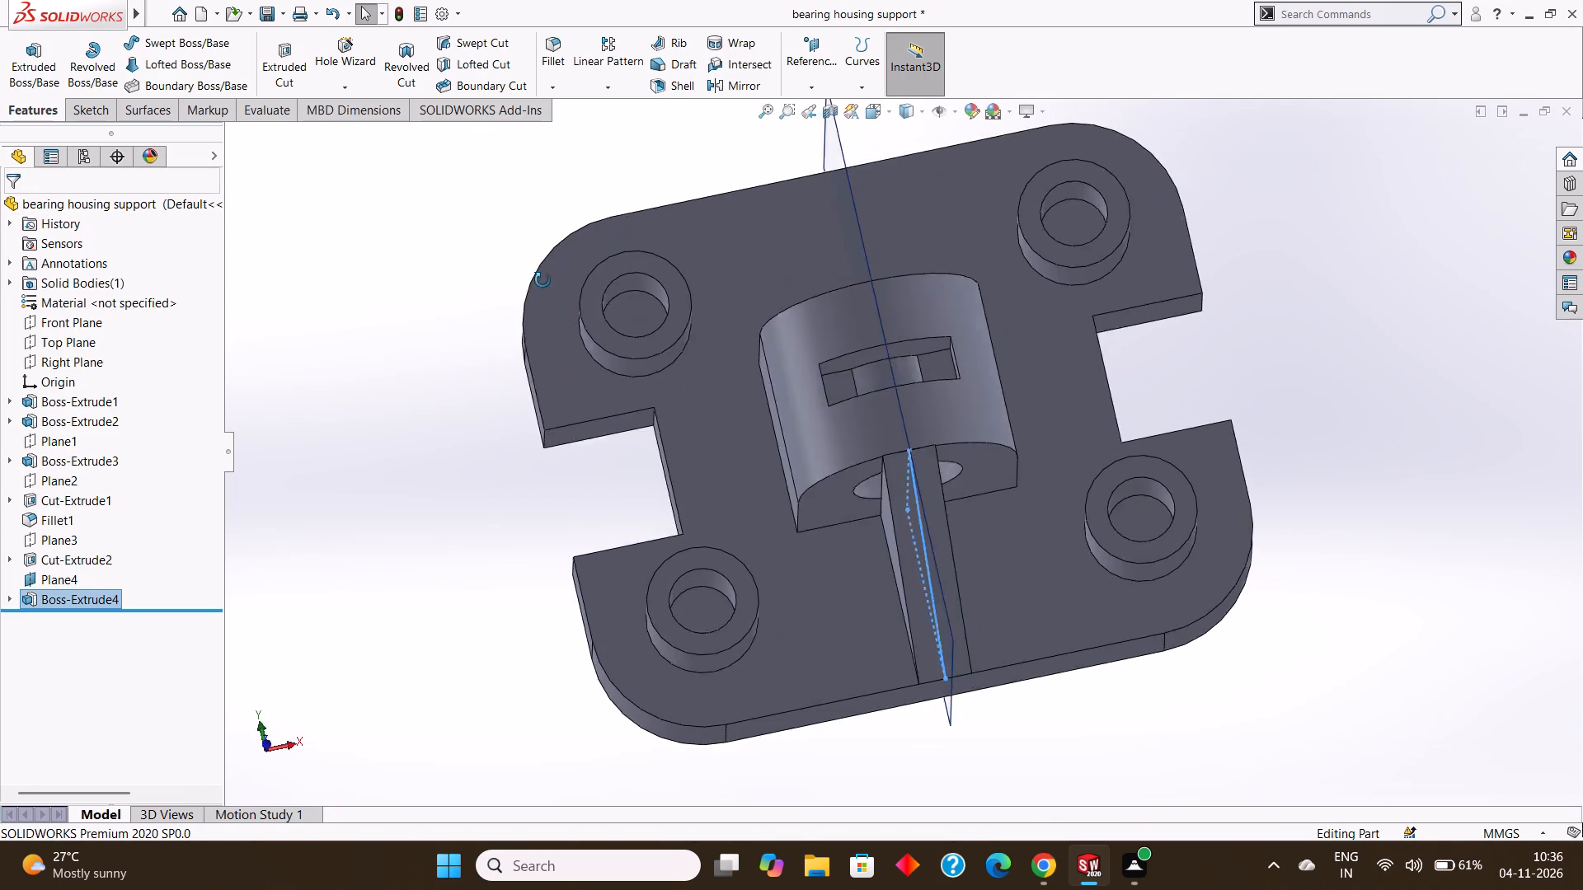
pyautogui.moveTo(543, 280); pyautogui.dragTo(549, 228, button='middle')
pyautogui.moveTo(627, 337); pyautogui.dragTo(649, 211, button='middle')
pyautogui.moveTo(697, 304); pyautogui.dragTo(751, 259, button='middle')
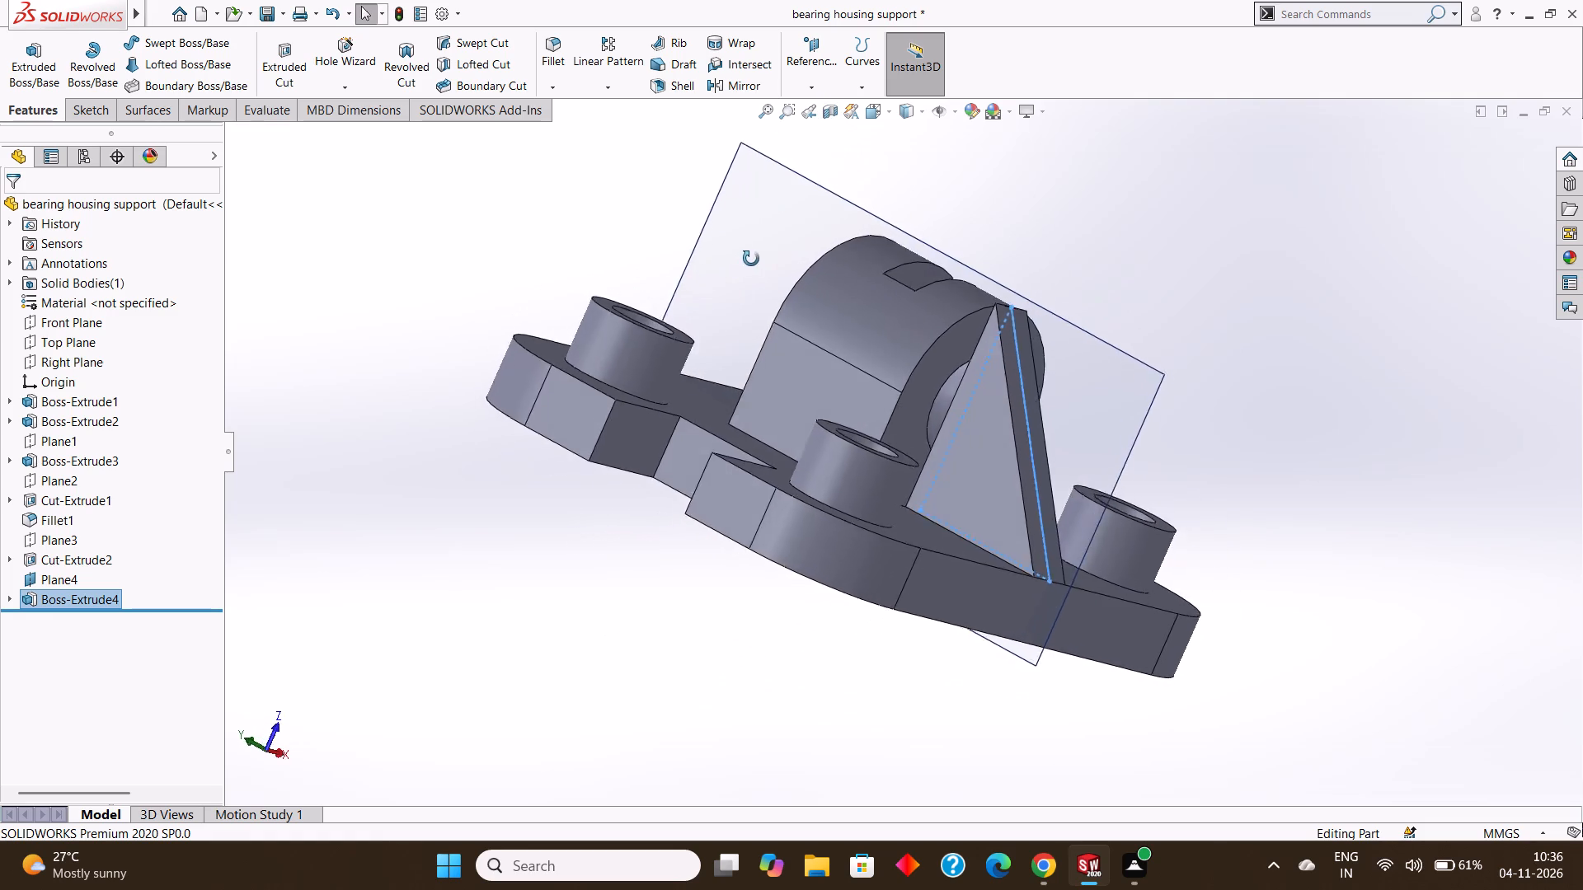
pyautogui.moveTo(751, 259); pyautogui.dragTo(660, 307, button='middle')
pyautogui.moveTo(677, 306); pyautogui.dragTo(708, 321, button='middle')
pyautogui.moveTo(714, 321); pyautogui.dragTo(925, 458, button='middle')
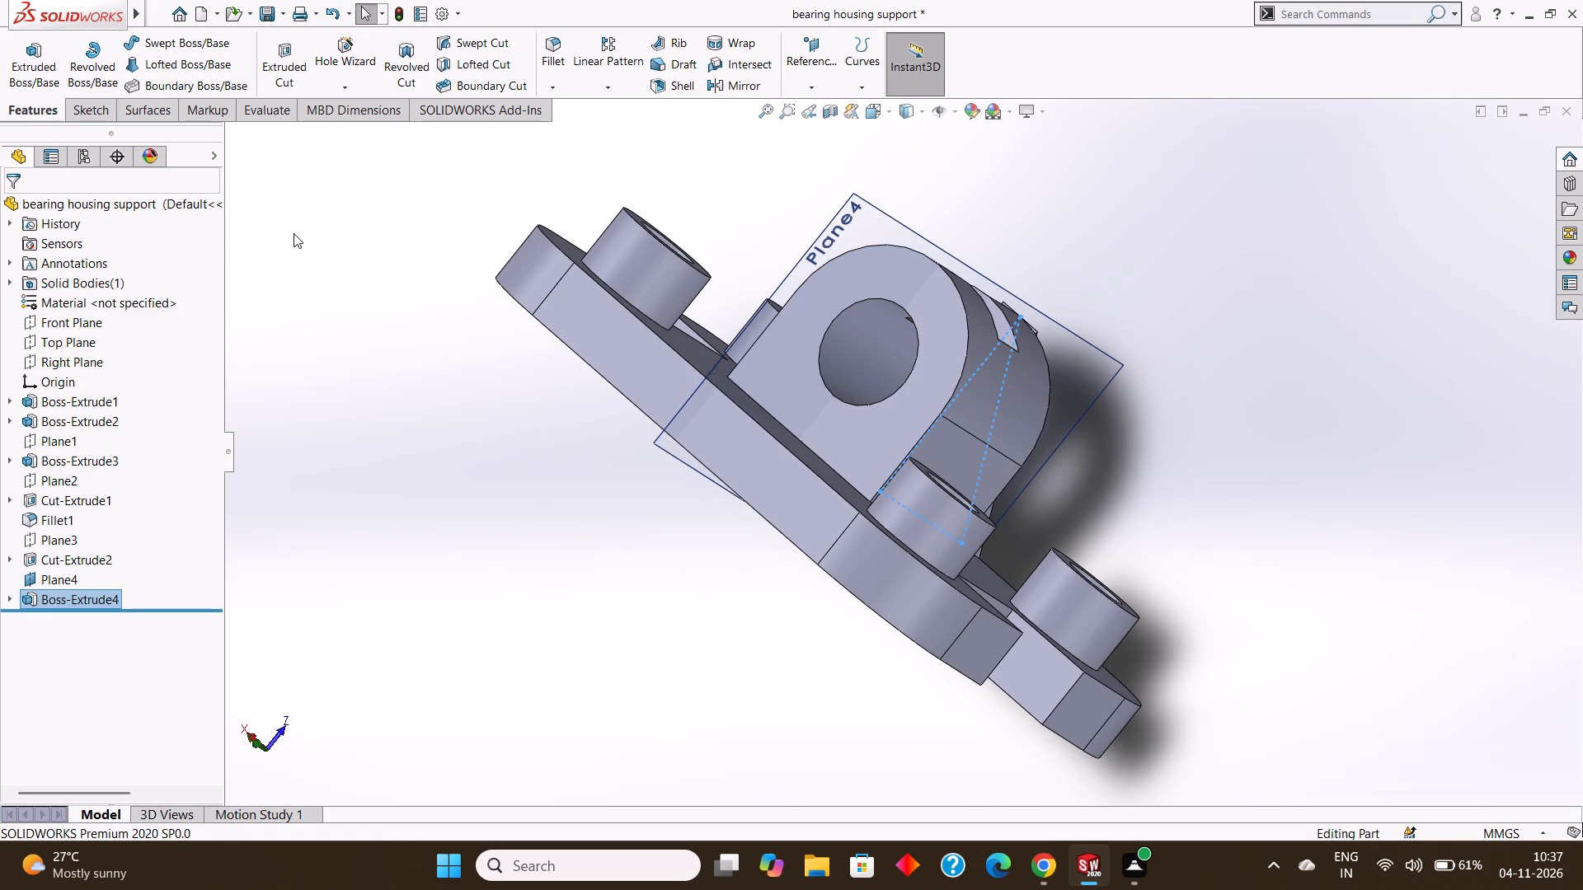
# Hide the 75 mm offset plane used for the rib sketch.
pyautogui.click(294, 231)
pyautogui.rightClick(858, 210)
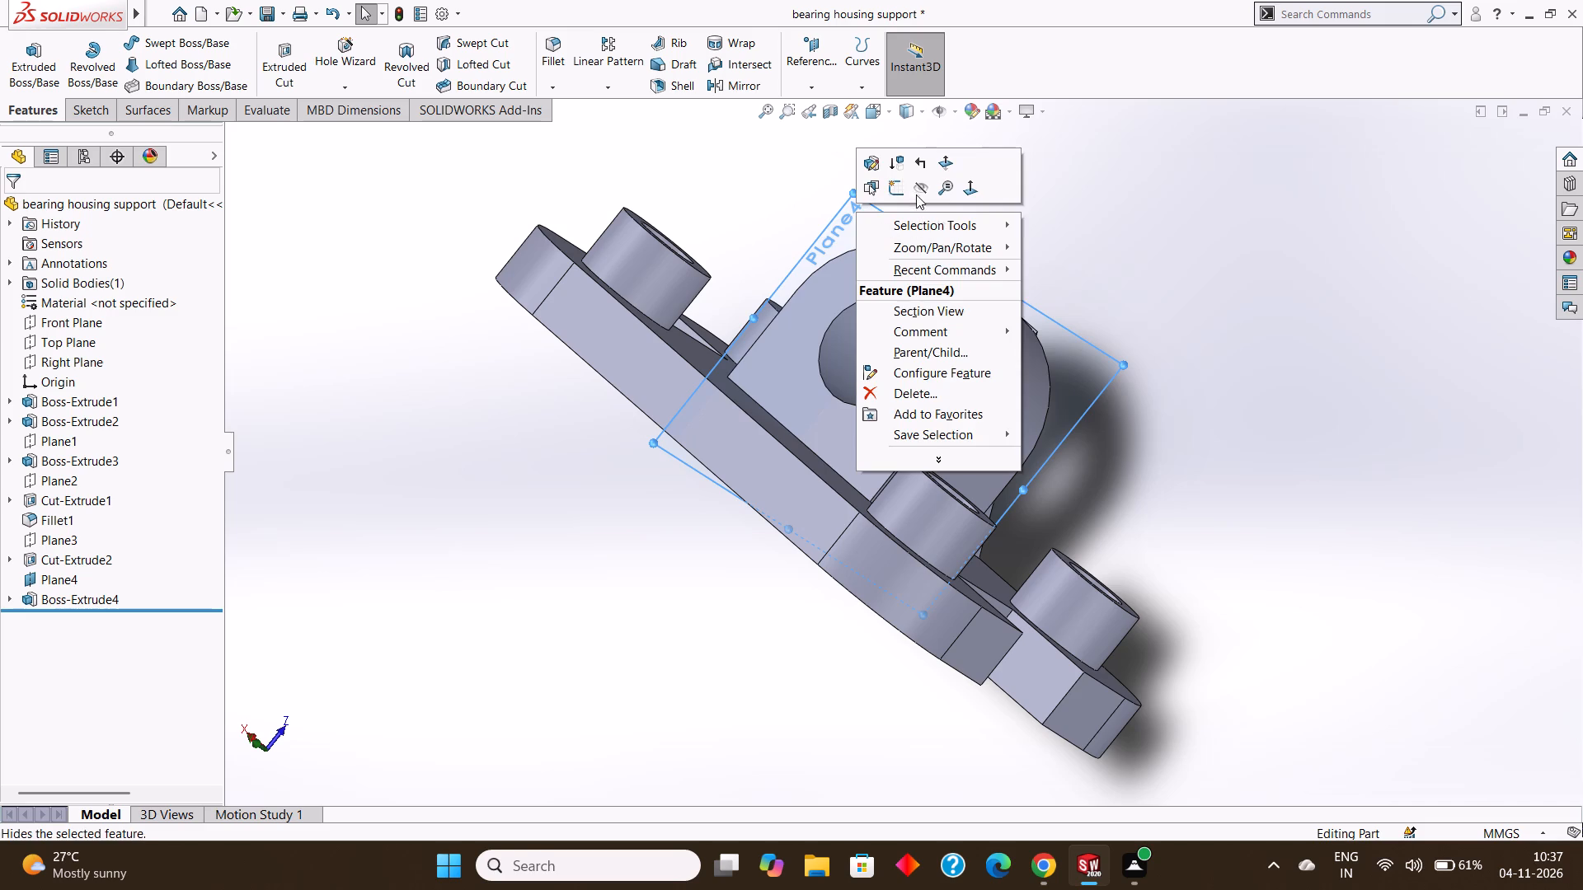
pyautogui.click(918, 191)
# Examine the dimensions of the sketch behind the housing extrusion.
pyautogui.moveTo(773, 257); pyautogui.dragTo(810, 311, button='middle')
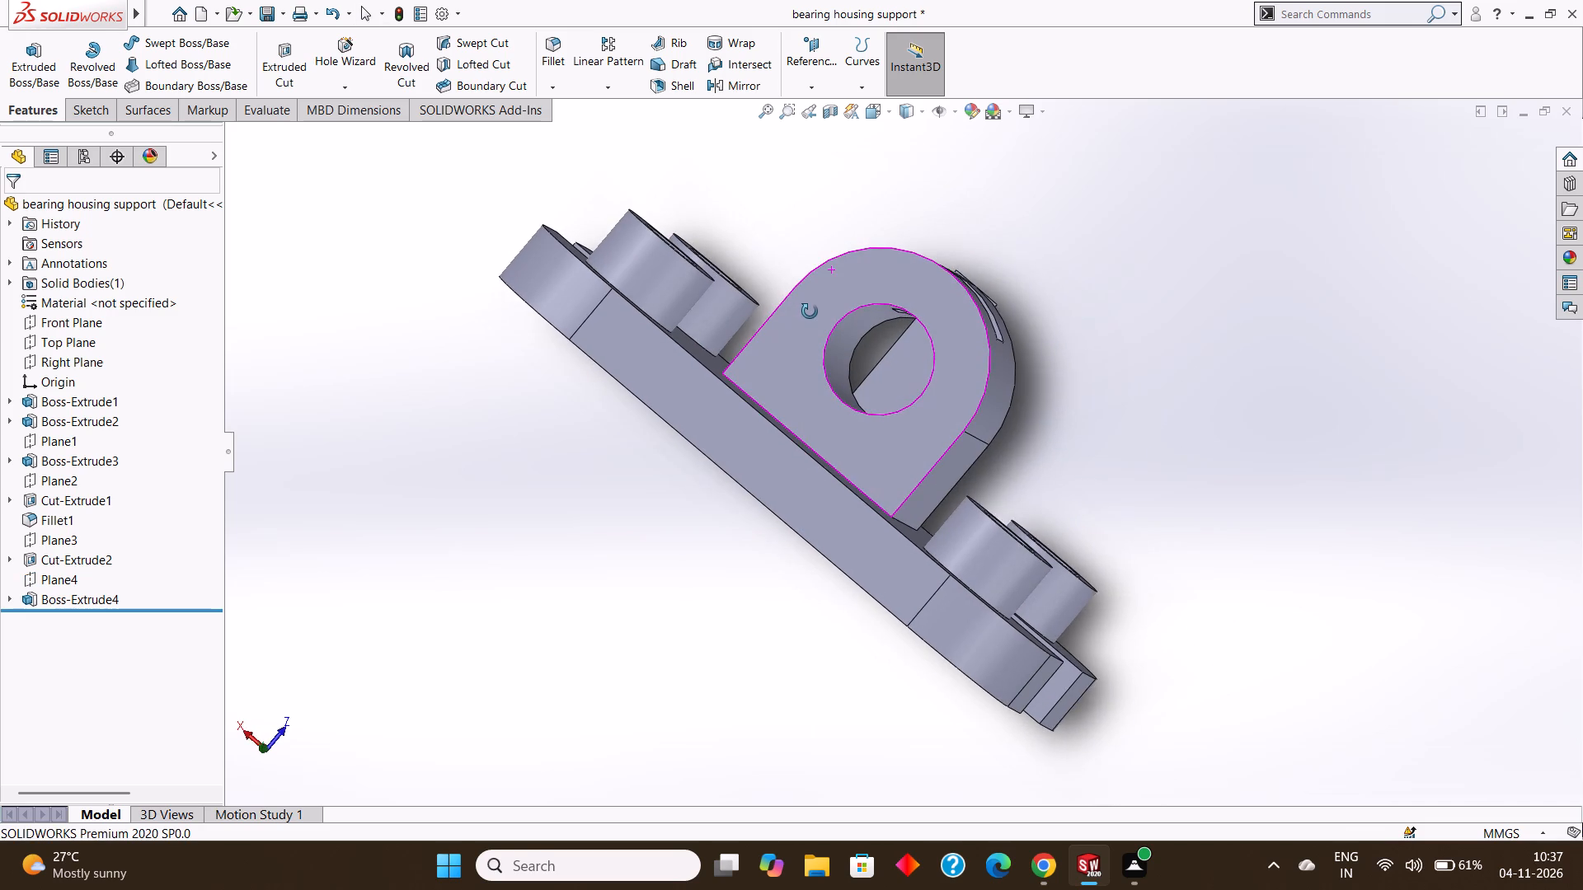
pyautogui.moveTo(810, 311); pyautogui.dragTo(806, 310, button='middle')
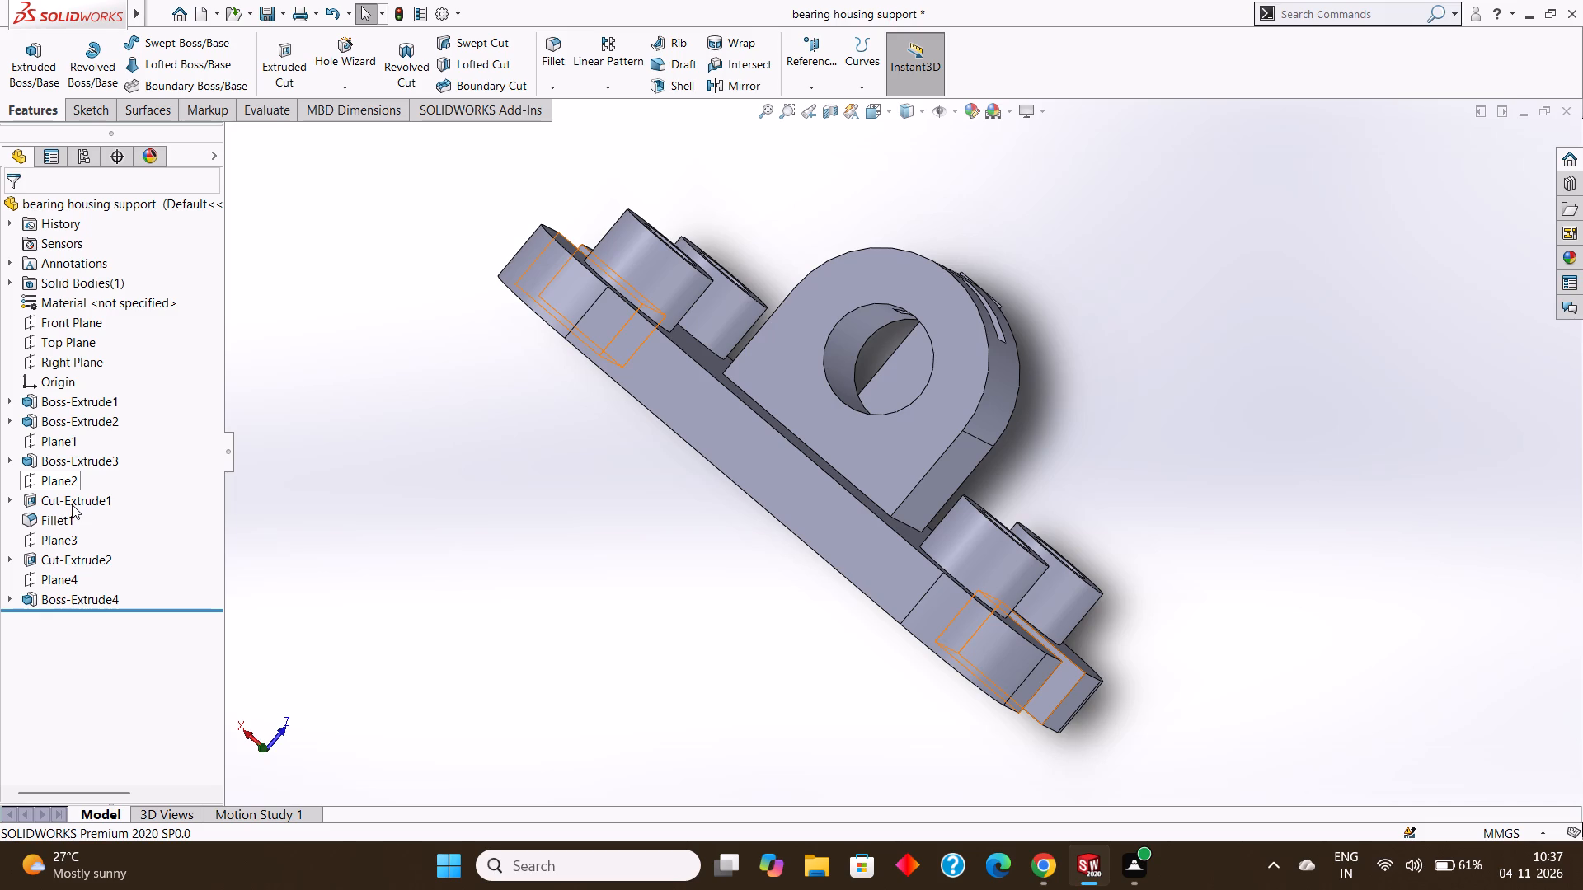
pyautogui.moveTo(304, 517); pyautogui.dragTo(301, 517, button='middle')
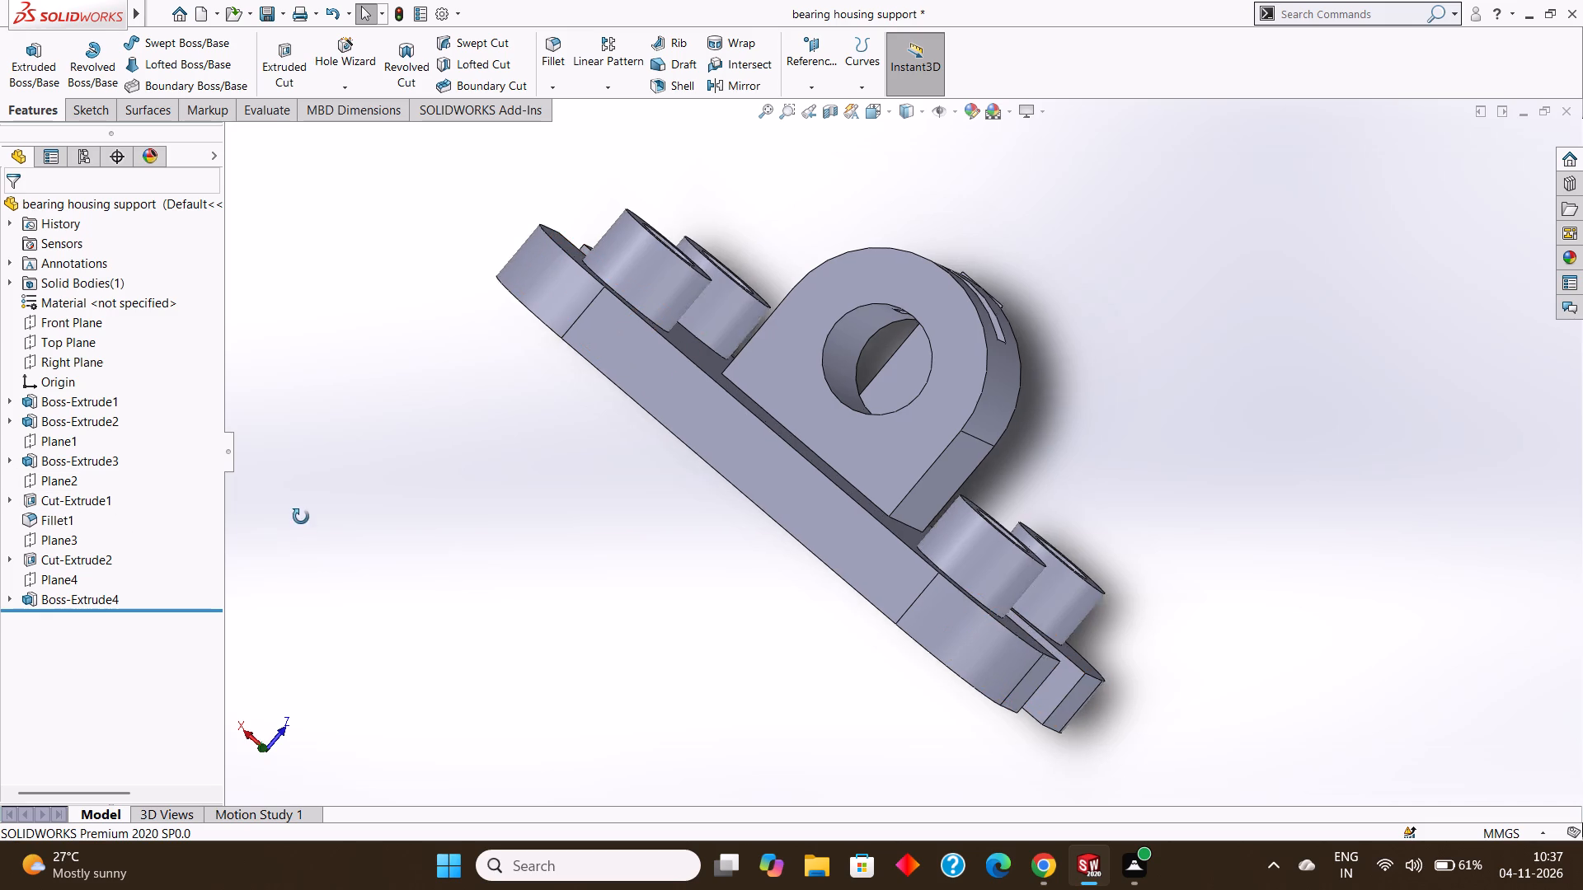
pyautogui.moveTo(301, 517); pyautogui.dragTo(287, 511, button='middle')
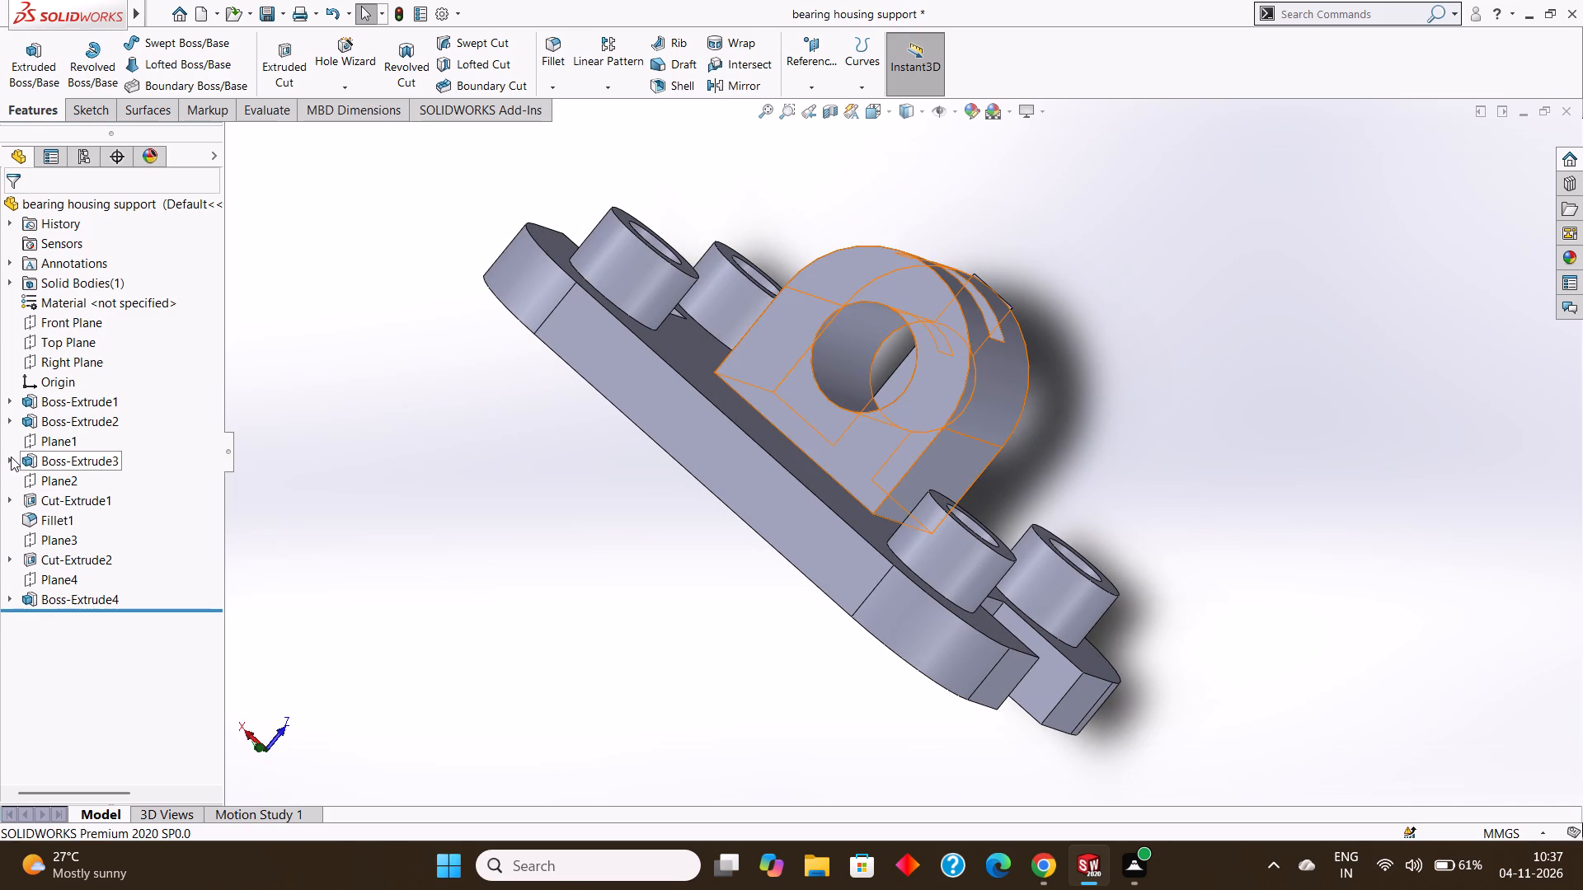
pyautogui.click(11, 457)
pyautogui.click(79, 479)
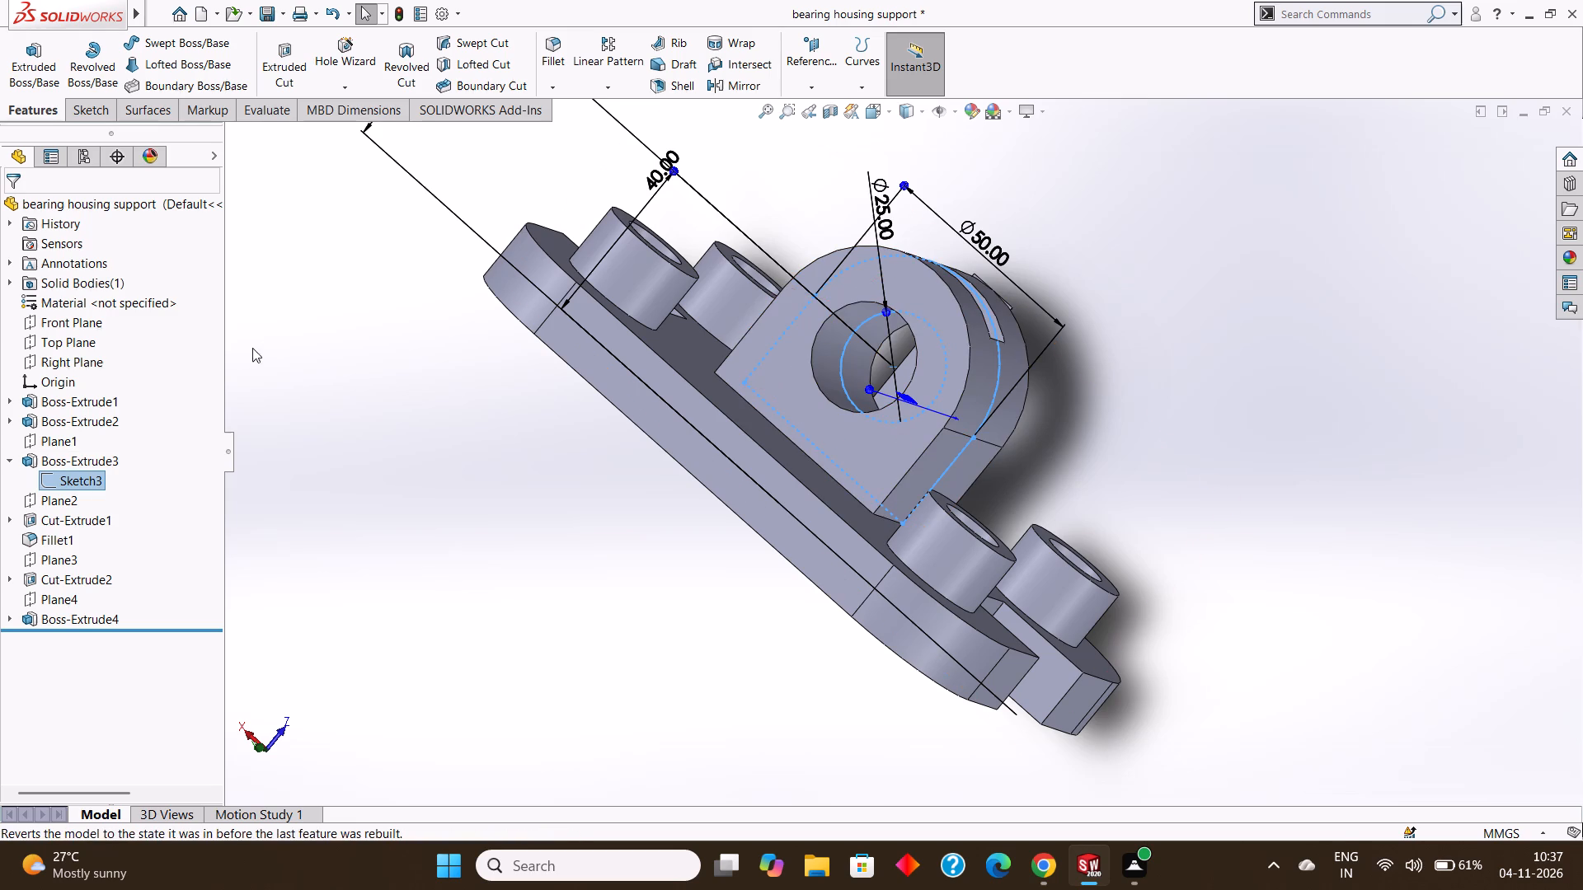
pyautogui.click(259, 344)
# Open the housing extrusion's definition and examine its end condition, depth and preview from several sides.
pyautogui.click(68, 453)
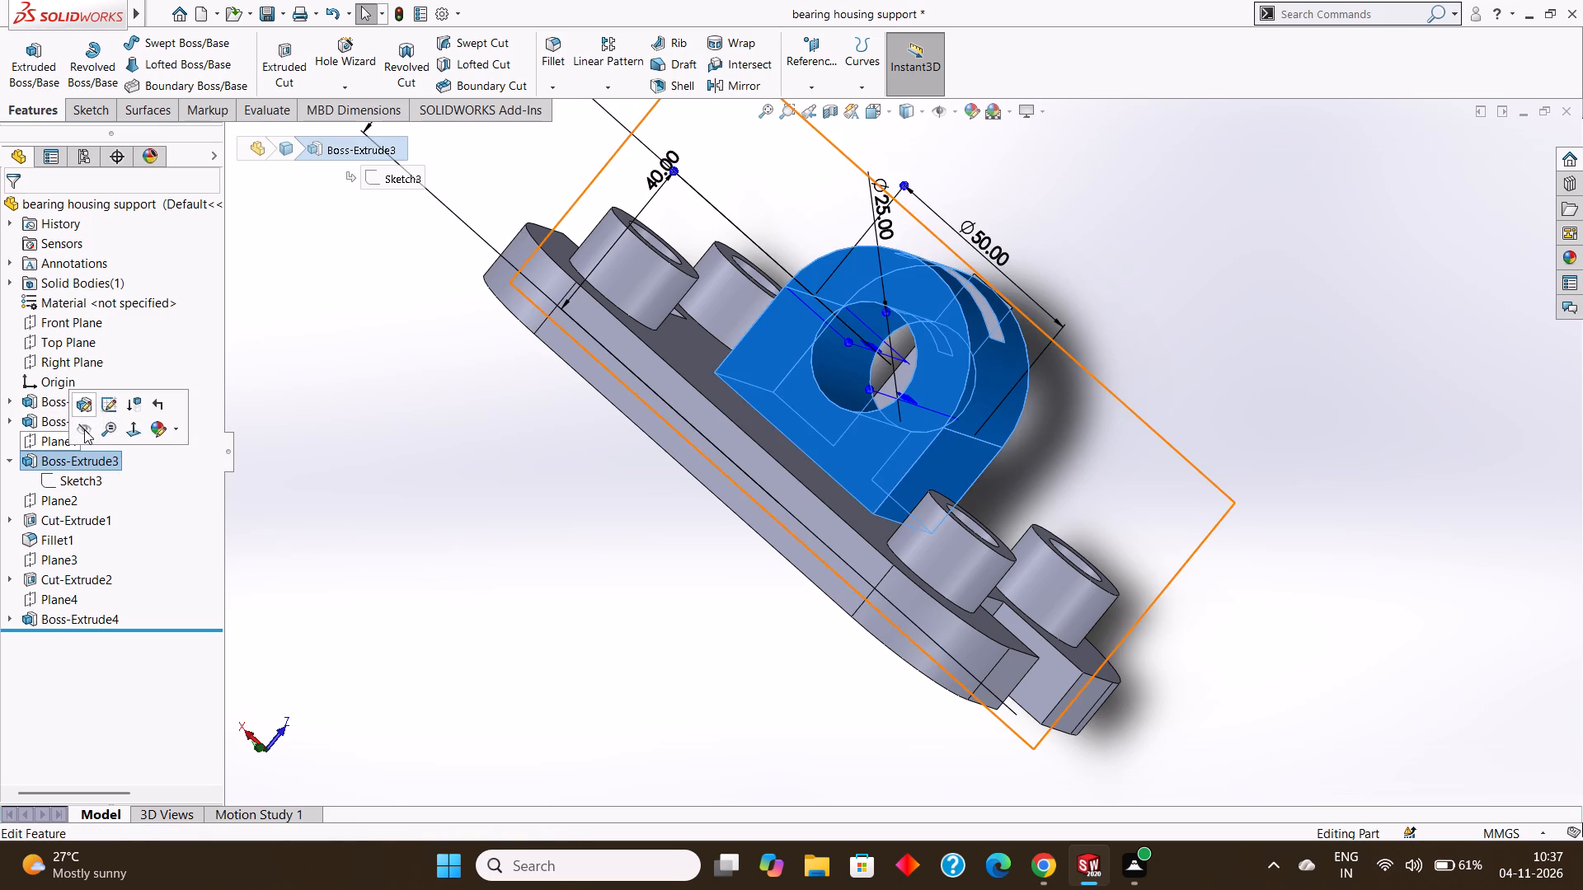
pyautogui.click(314, 368)
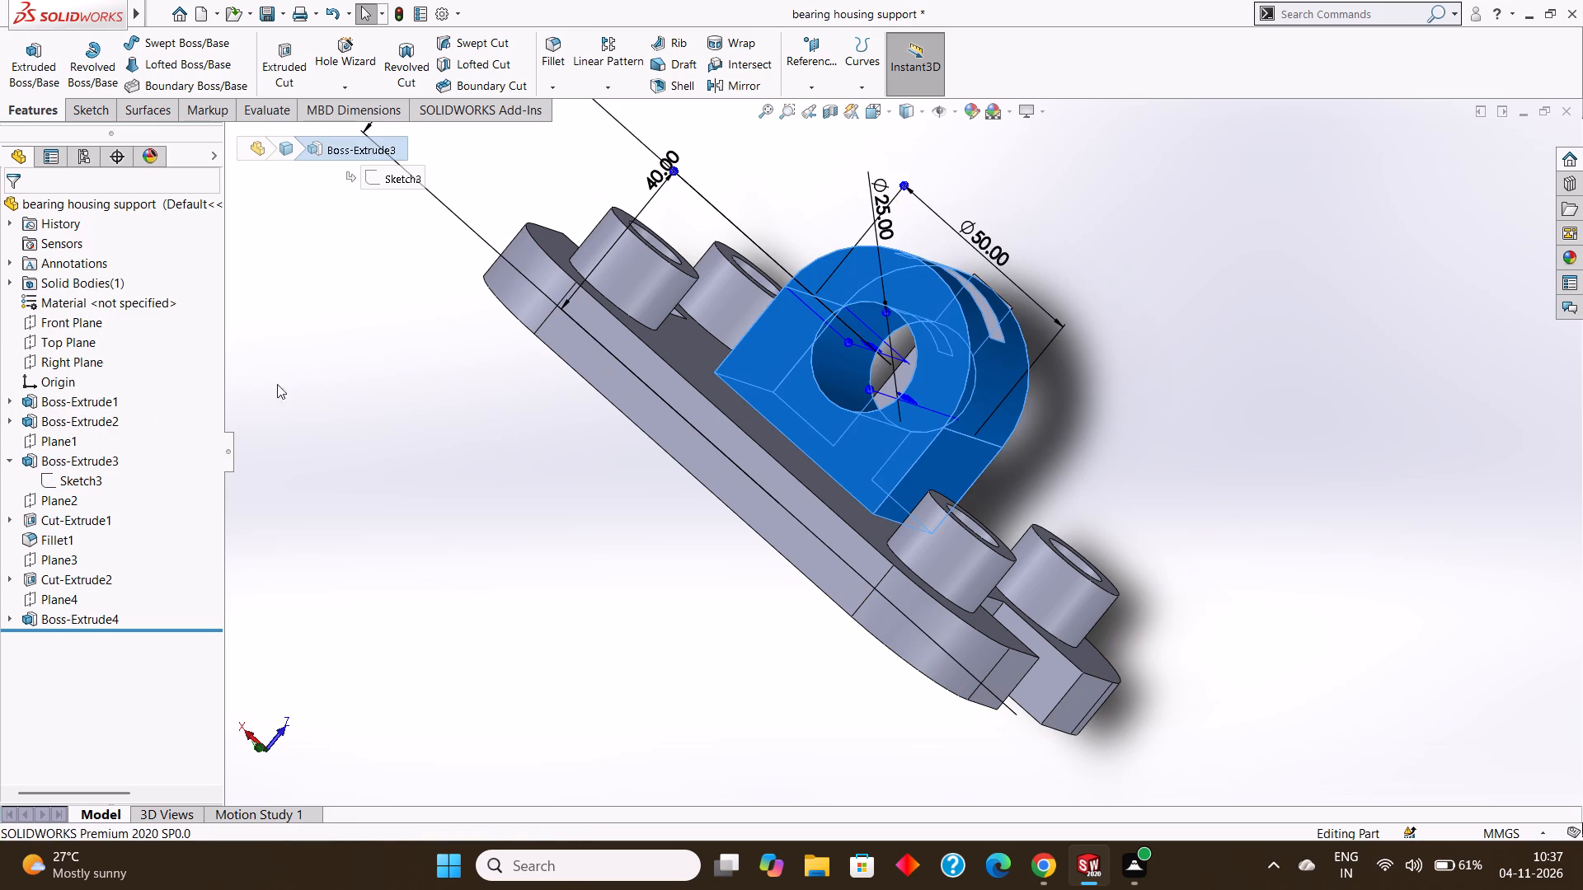
pyautogui.click(62, 458)
pyautogui.click(80, 410)
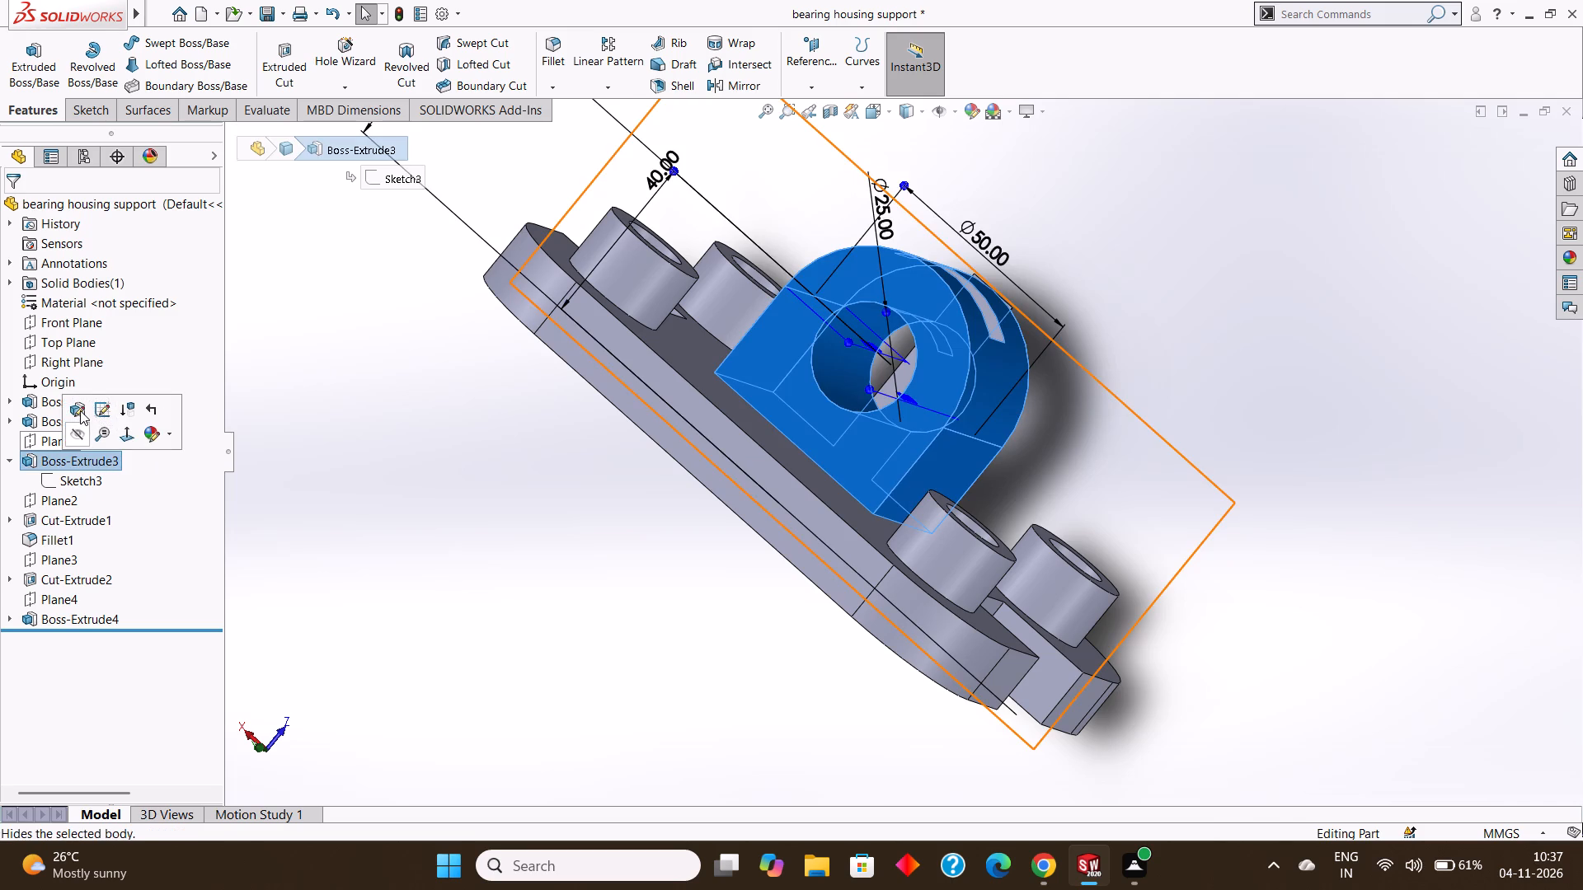
pyautogui.moveTo(316, 430); pyautogui.dragTo(302, 424, button='middle')
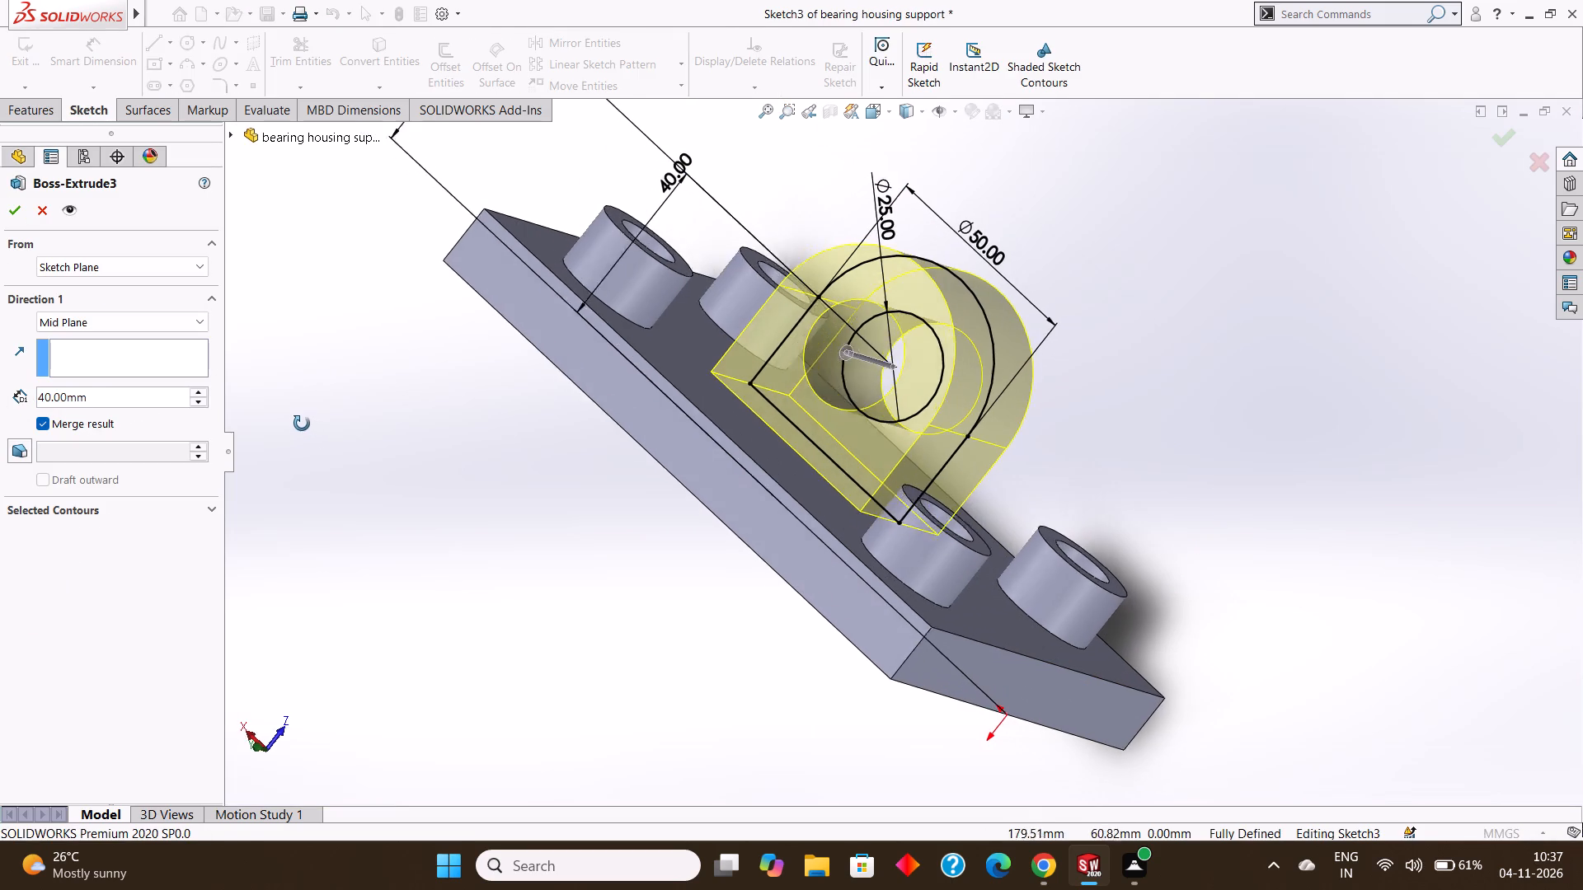
pyautogui.moveTo(302, 424); pyautogui.dragTo(303, 472, button='middle')
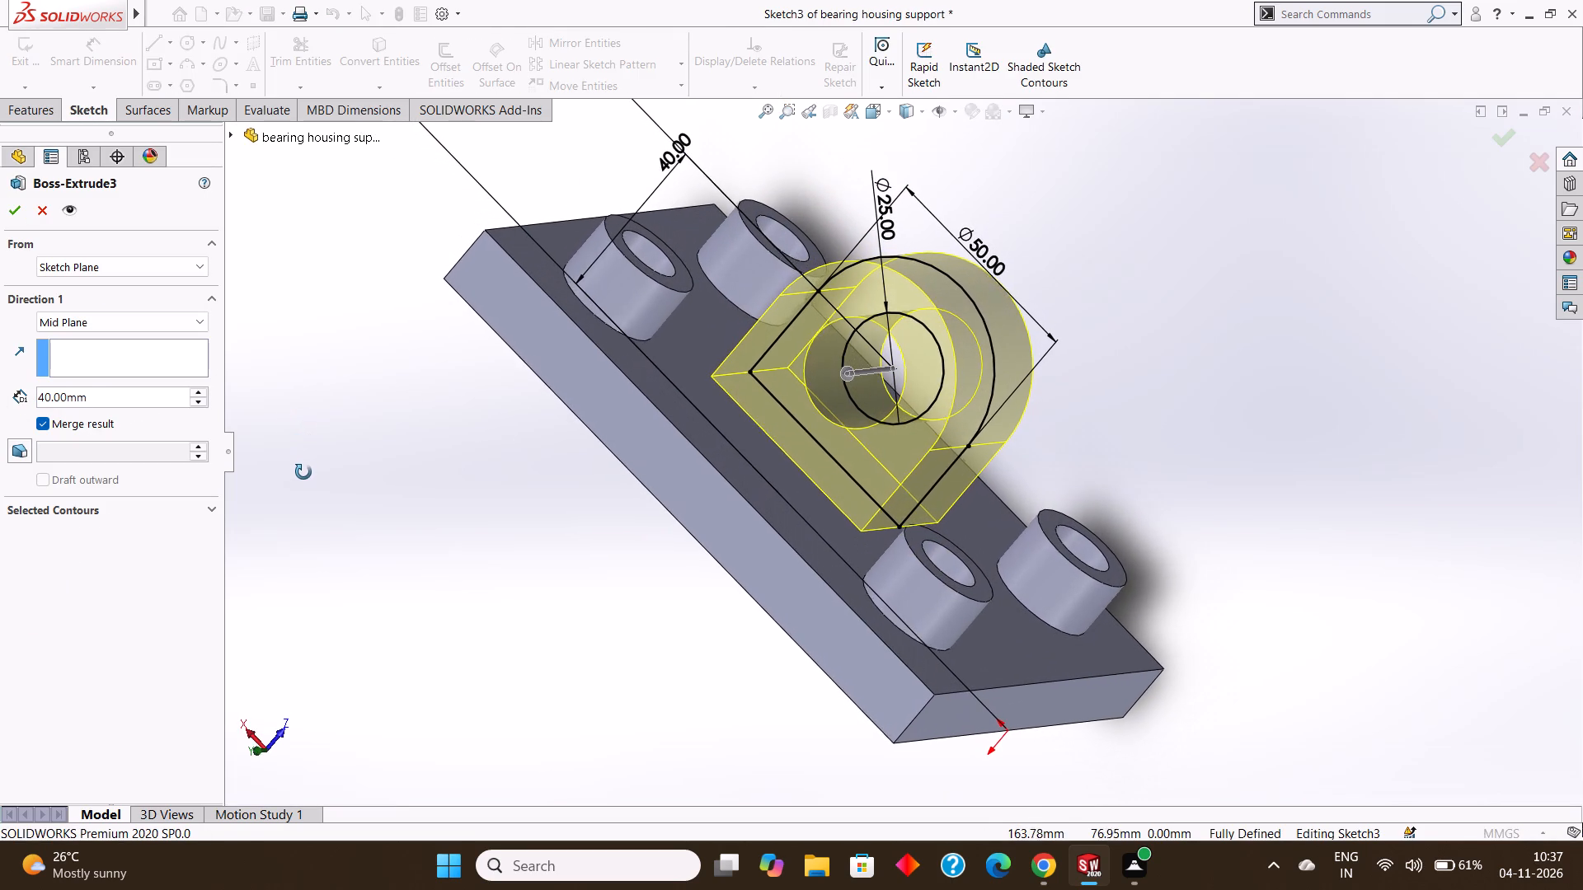
pyautogui.moveTo(303, 472); pyautogui.dragTo(296, 452, button='middle')
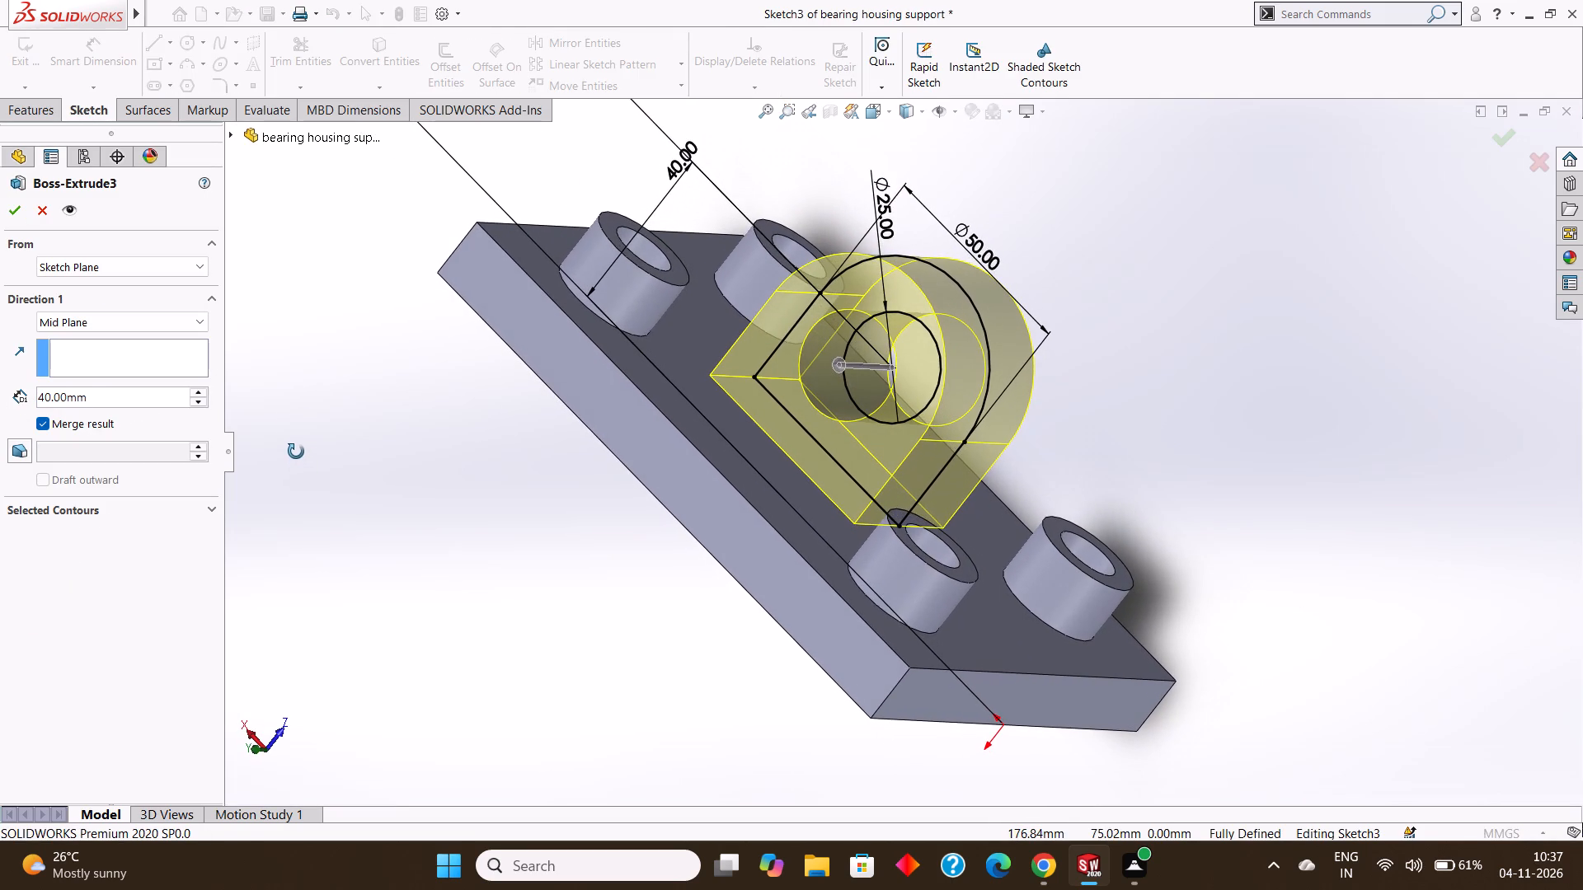
pyautogui.moveTo(296, 452); pyautogui.dragTo(298, 452, button='middle')
pyautogui.middleClick(302, 451)
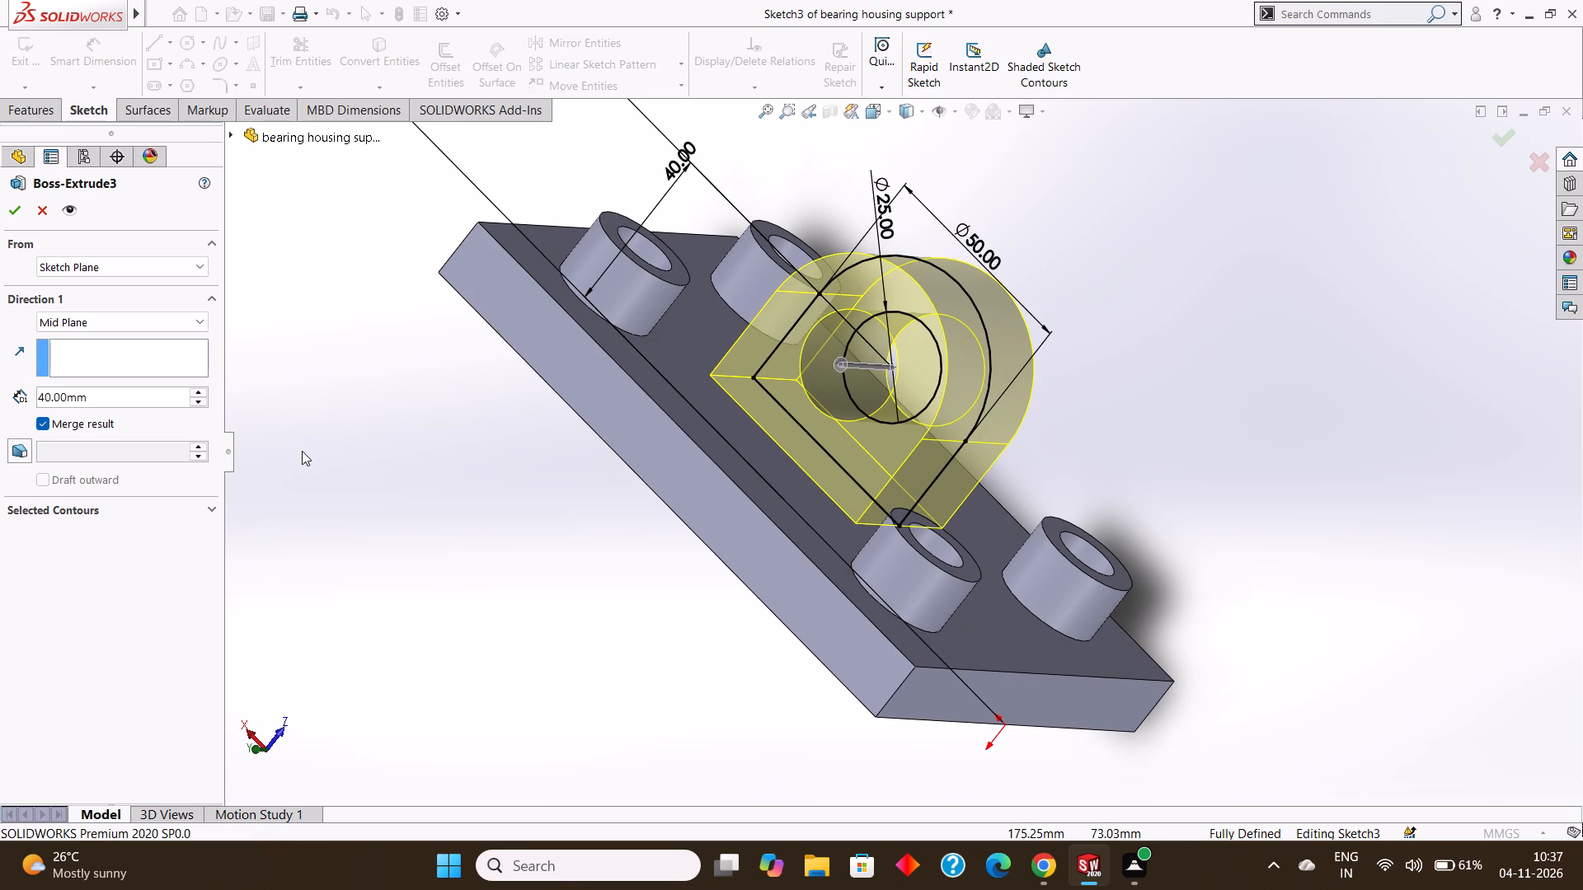
pyautogui.moveTo(294, 451); pyautogui.dragTo(317, 461, button='middle')
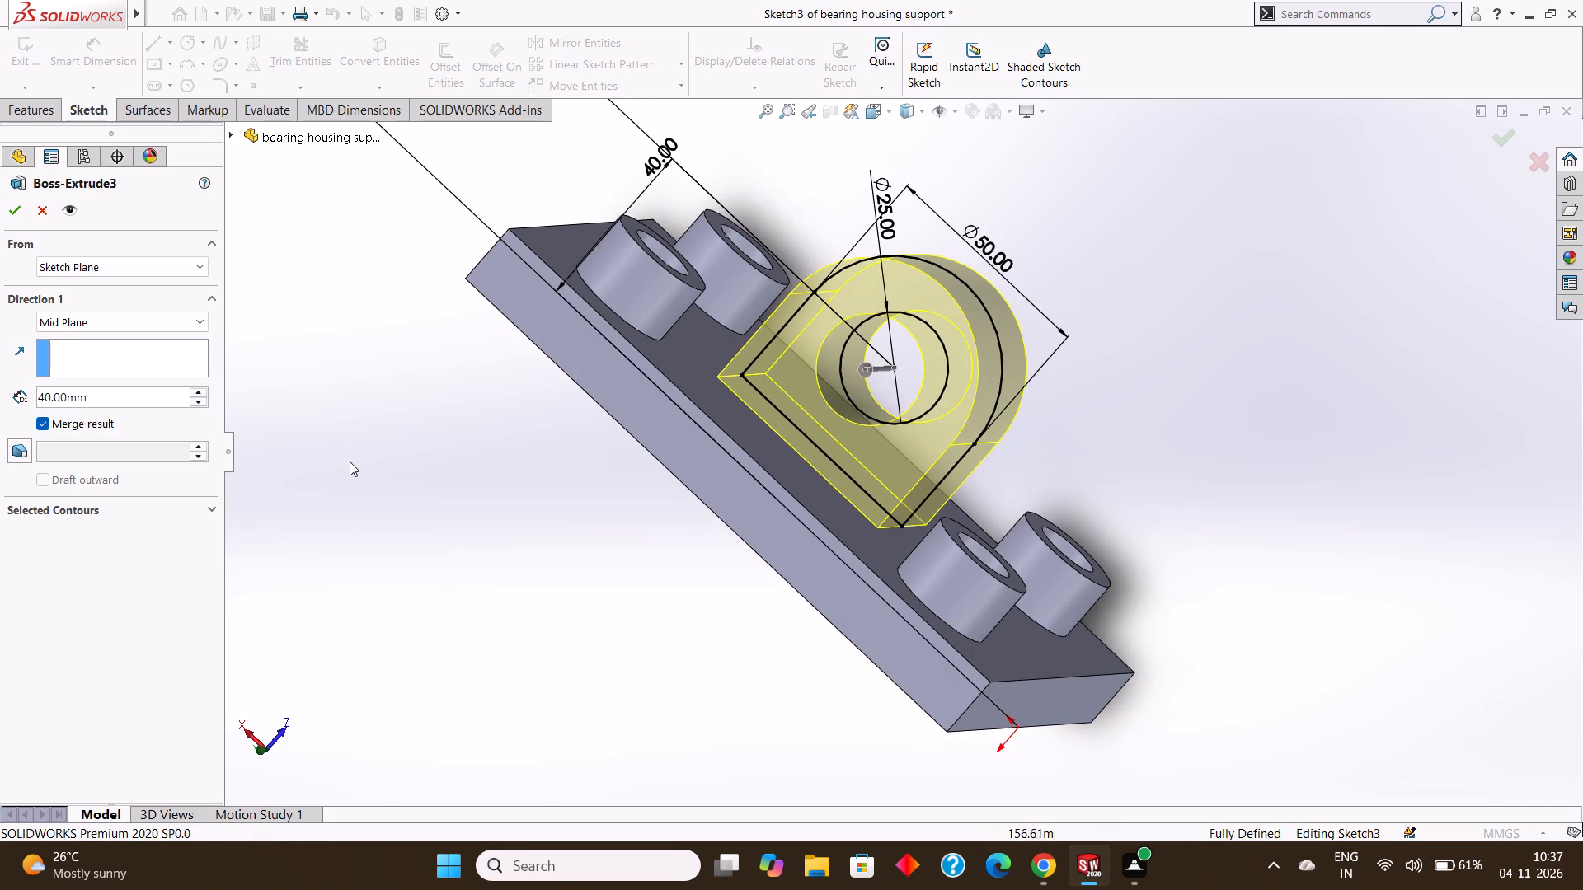
pyautogui.moveTo(359, 459); pyautogui.dragTo(290, 401, button='middle')
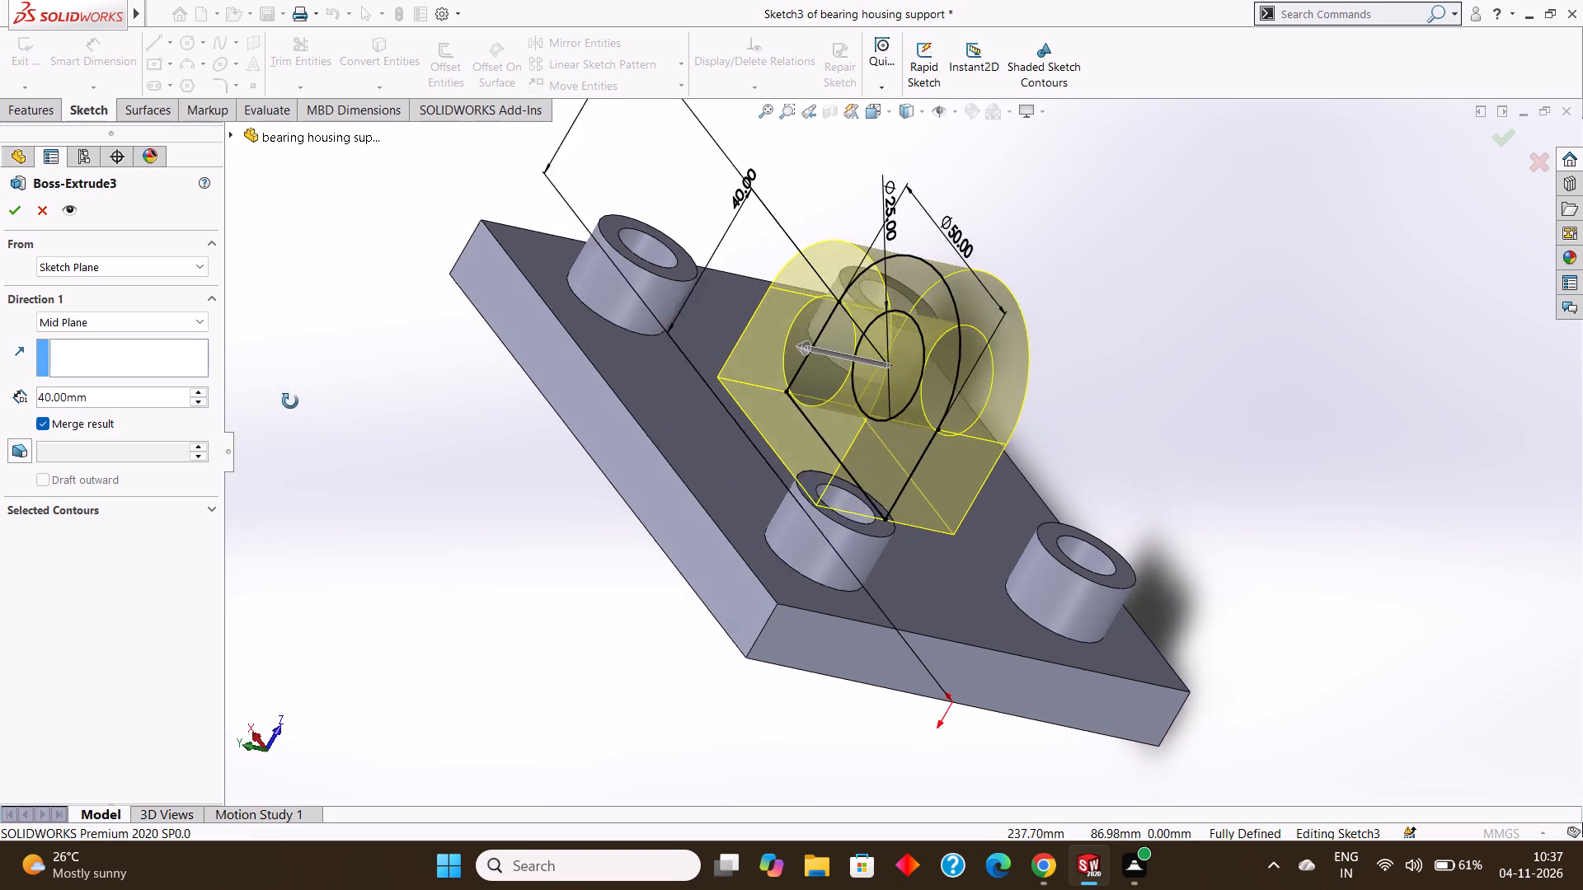
pyautogui.moveTo(290, 401); pyautogui.dragTo(286, 386, button='middle')
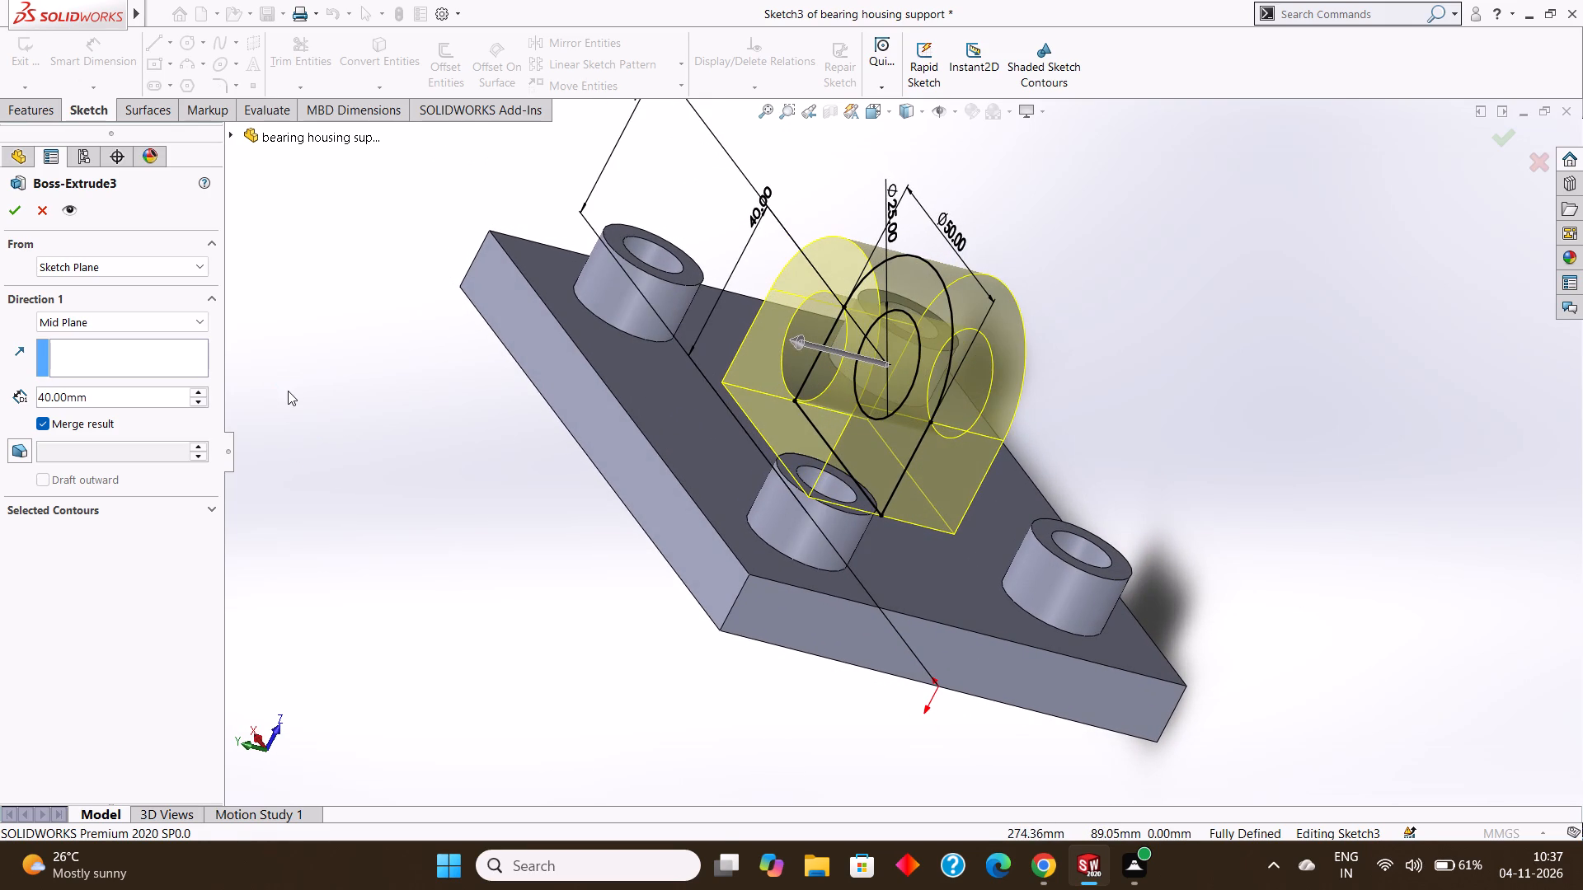
pyautogui.press('Escape')
pyautogui.press('Escape')
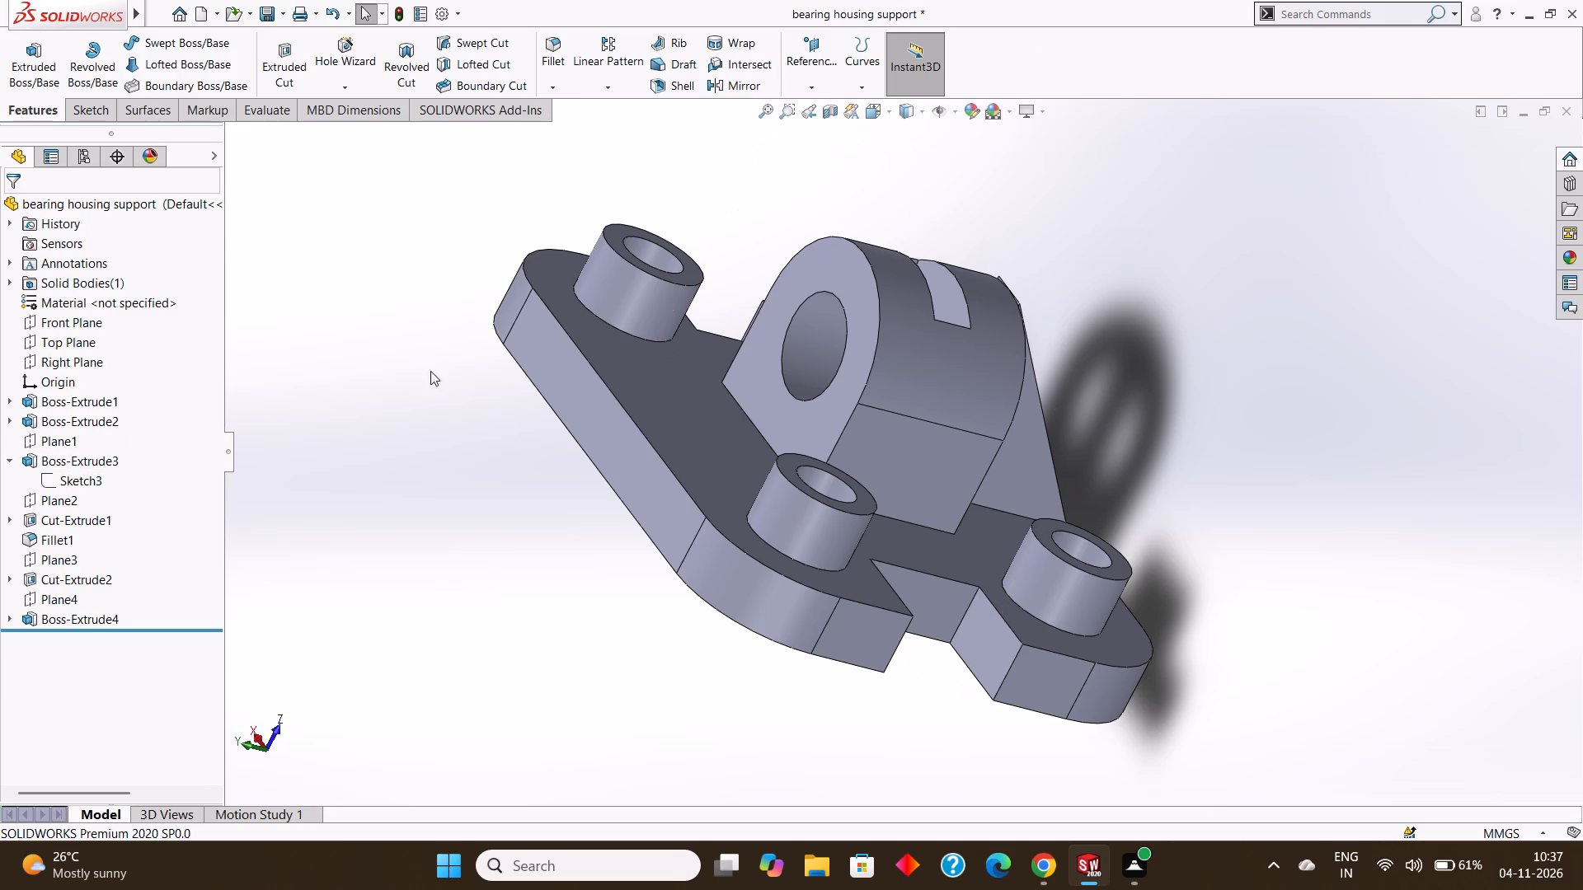
# Delete the 25 mm bore circle from the sketch behind the housing extrusion and exit the sketch.
pyautogui.click(77, 475)
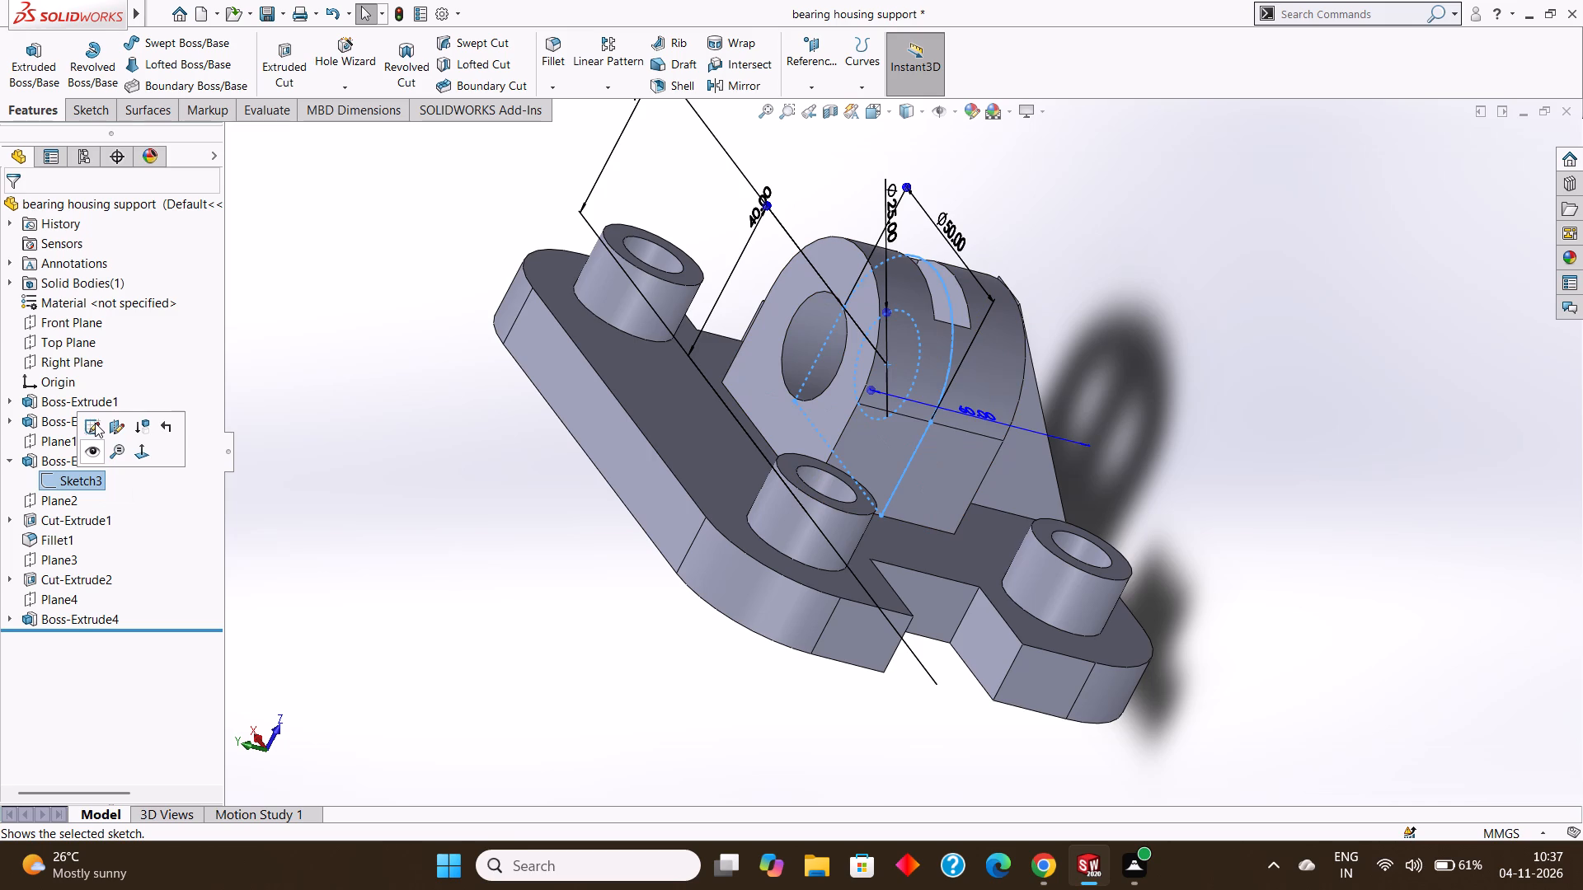
pyautogui.click(95, 423)
pyautogui.moveTo(639, 445); pyautogui.dragTo(729, 478, button='middle')
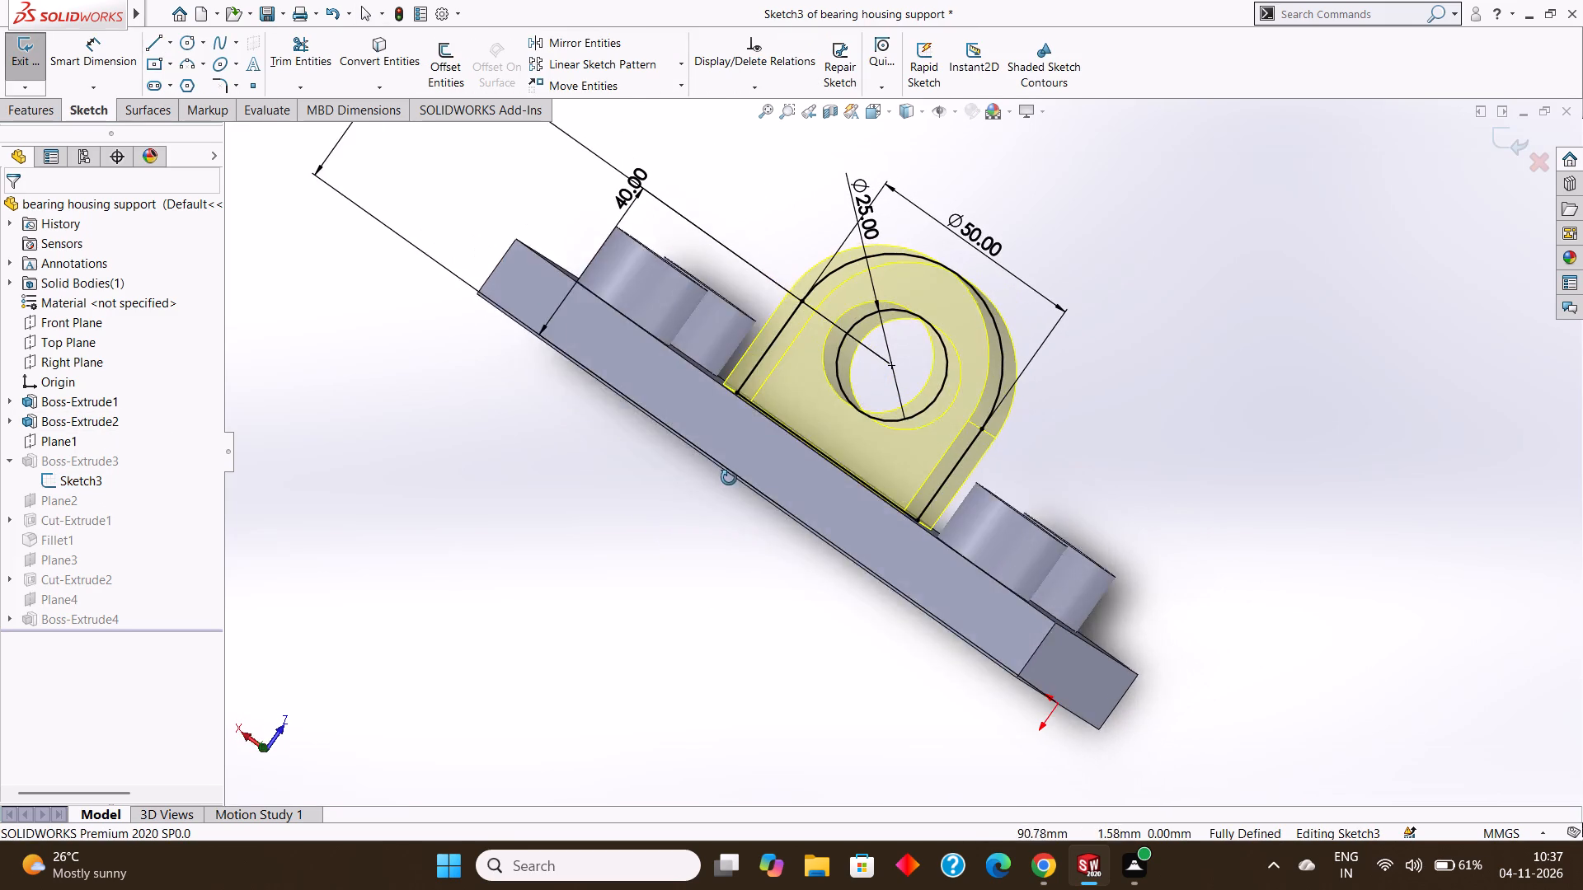
pyautogui.moveTo(729, 478); pyautogui.dragTo(730, 497, button='middle')
pyautogui.scroll(-6, 869, 311)
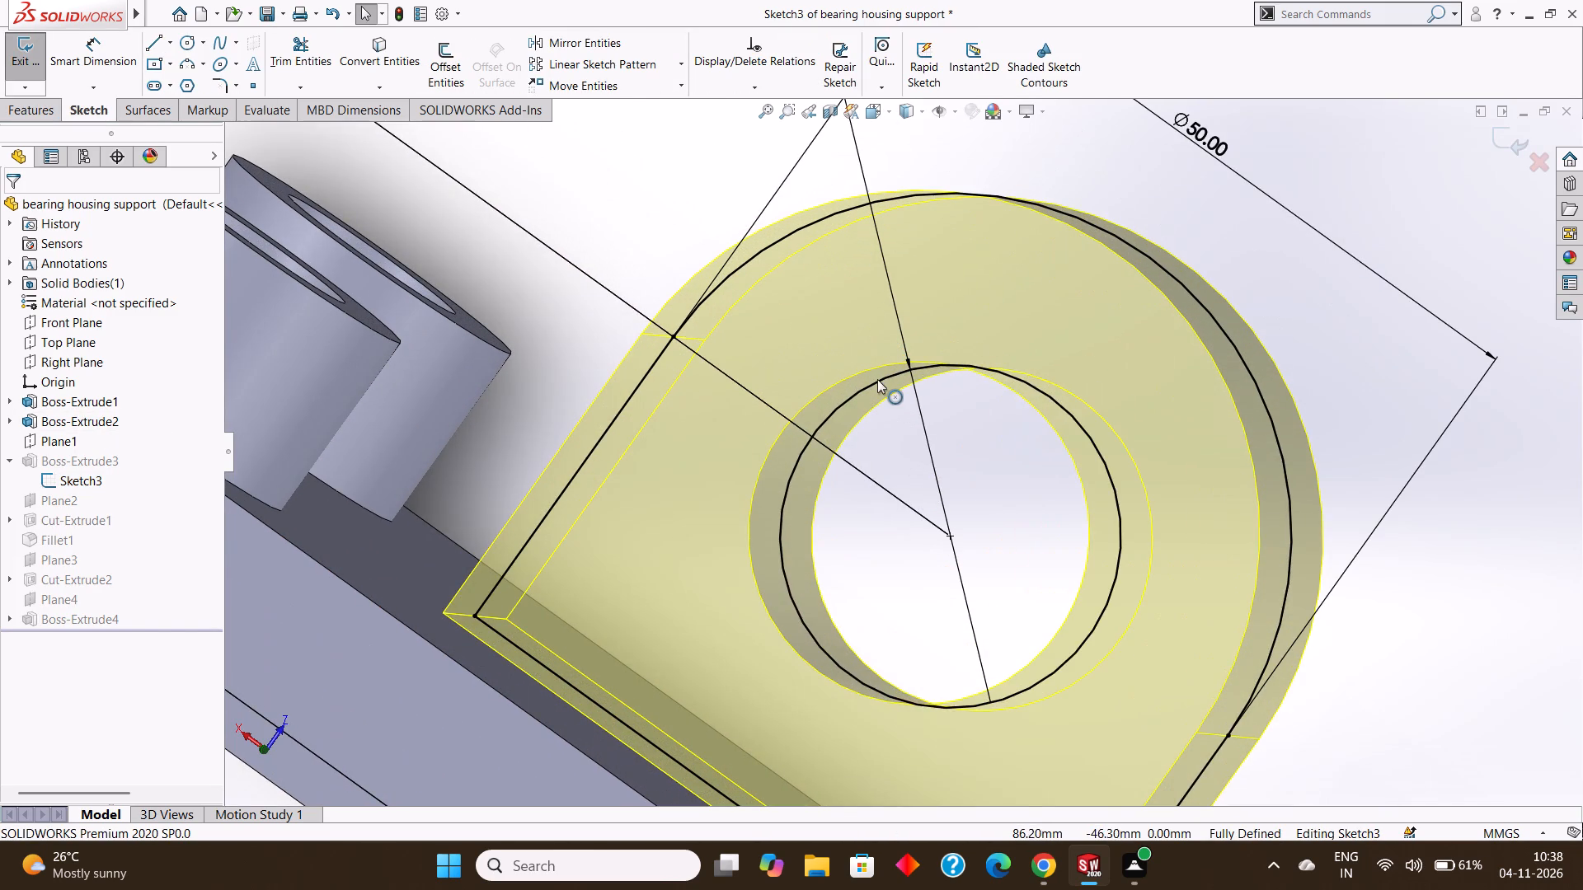
pyautogui.rightClick(874, 381)
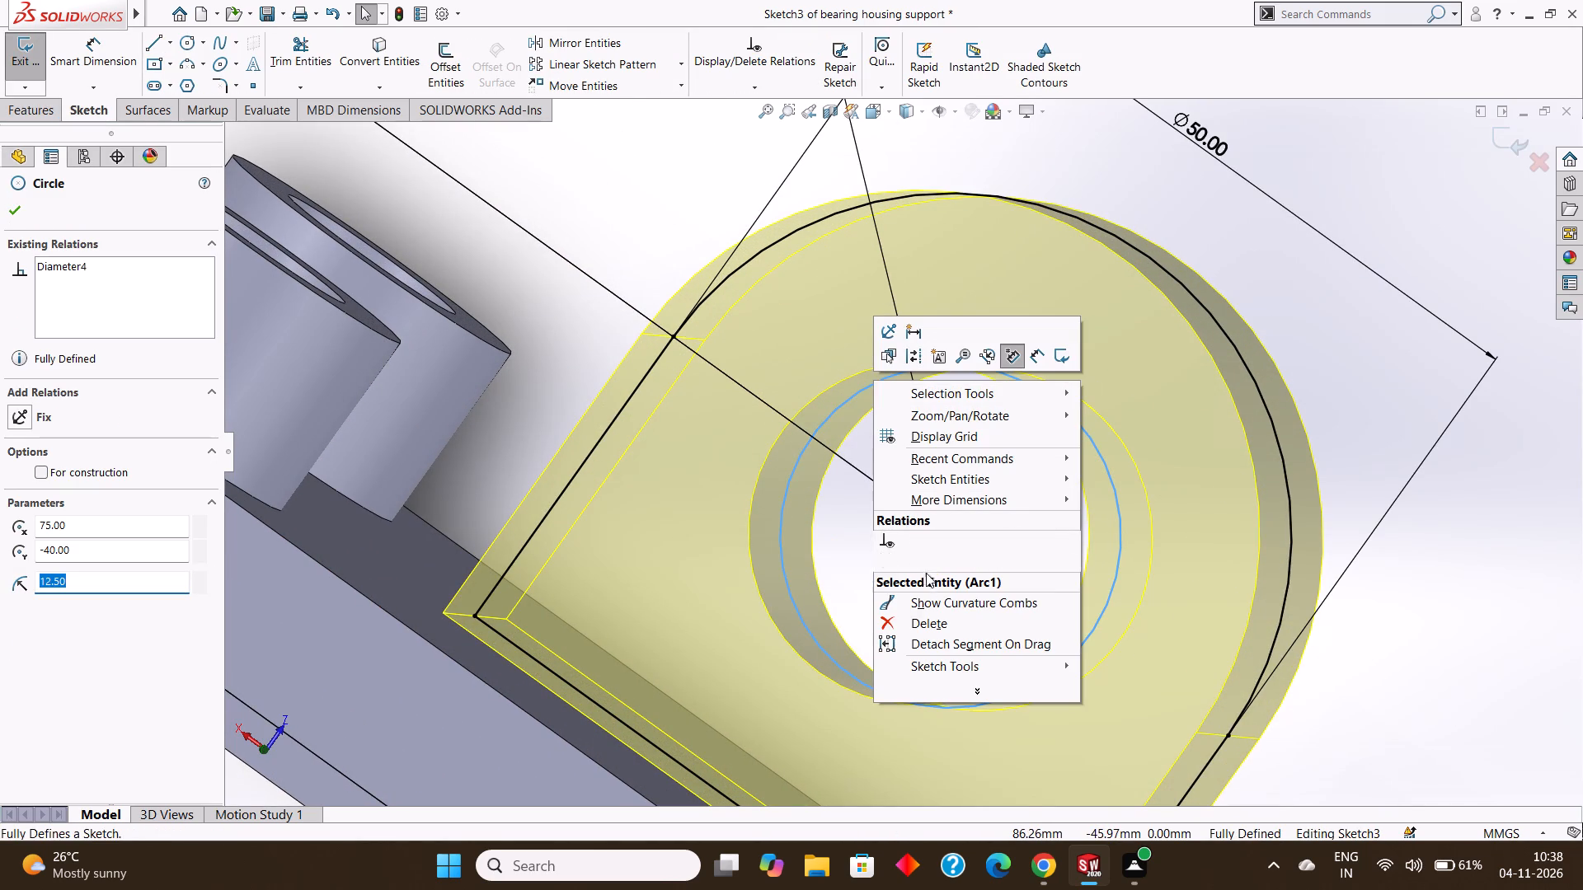
pyautogui.click(932, 619)
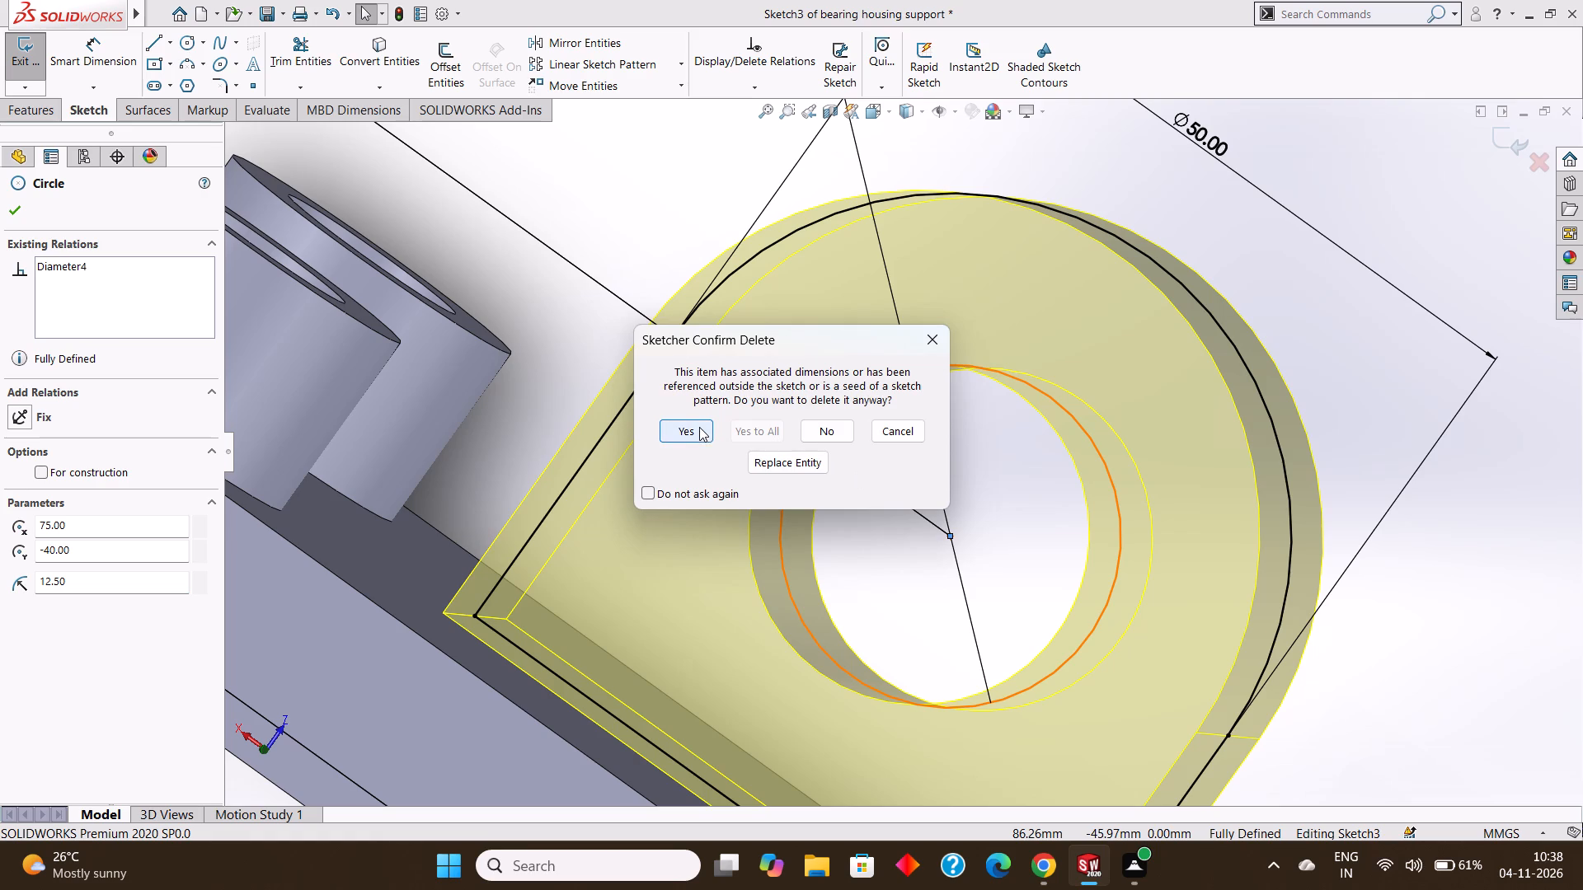
pyautogui.click(698, 426)
pyautogui.scroll(5, 714, 422)
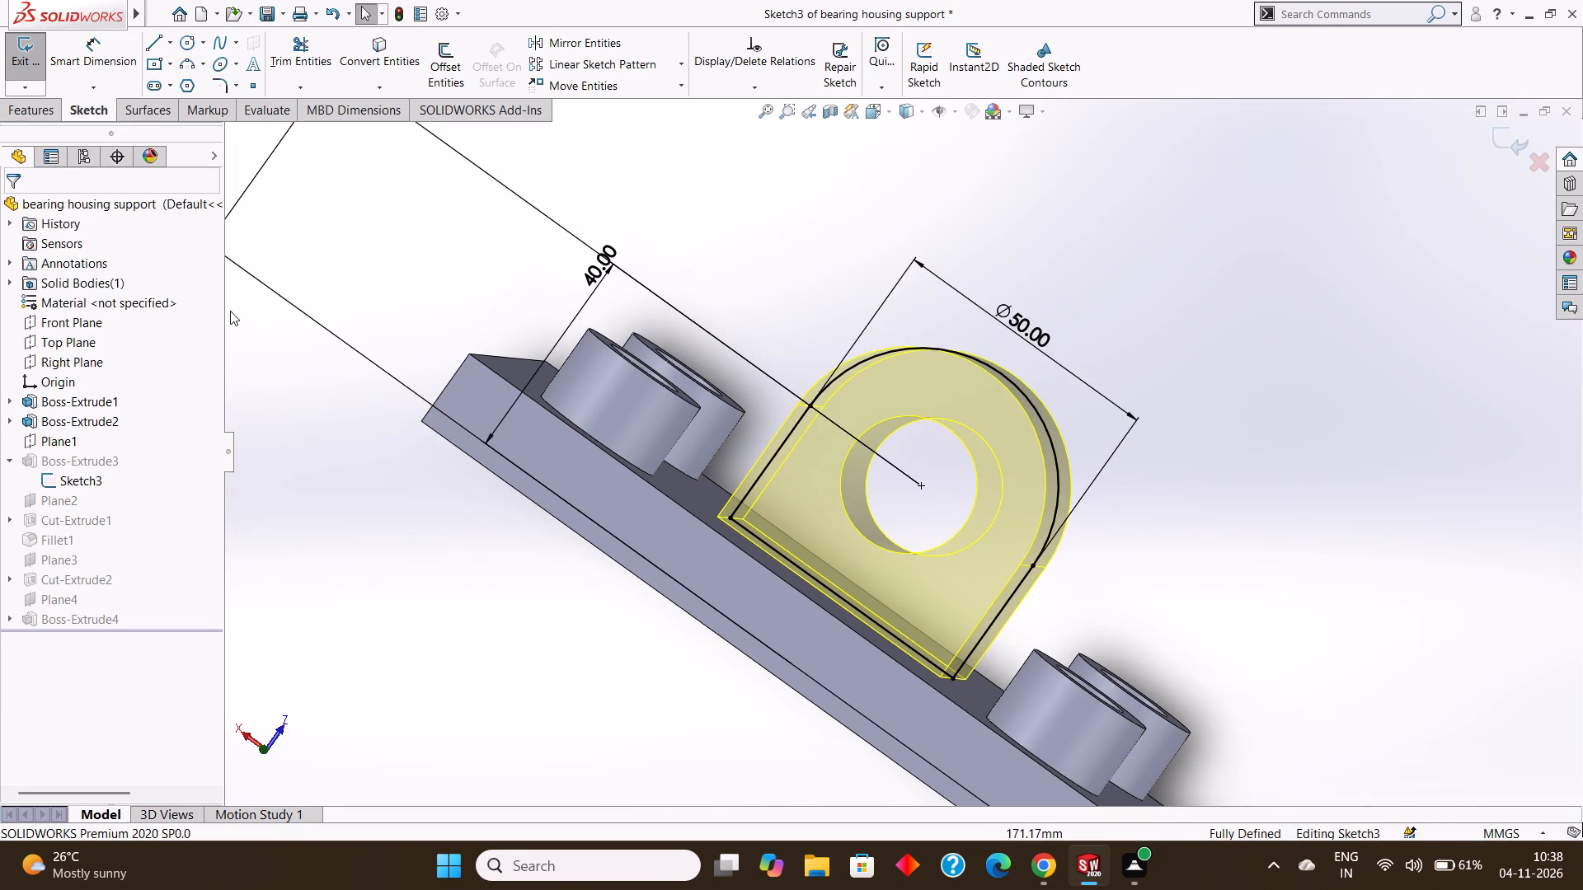
pyautogui.click(40, 116)
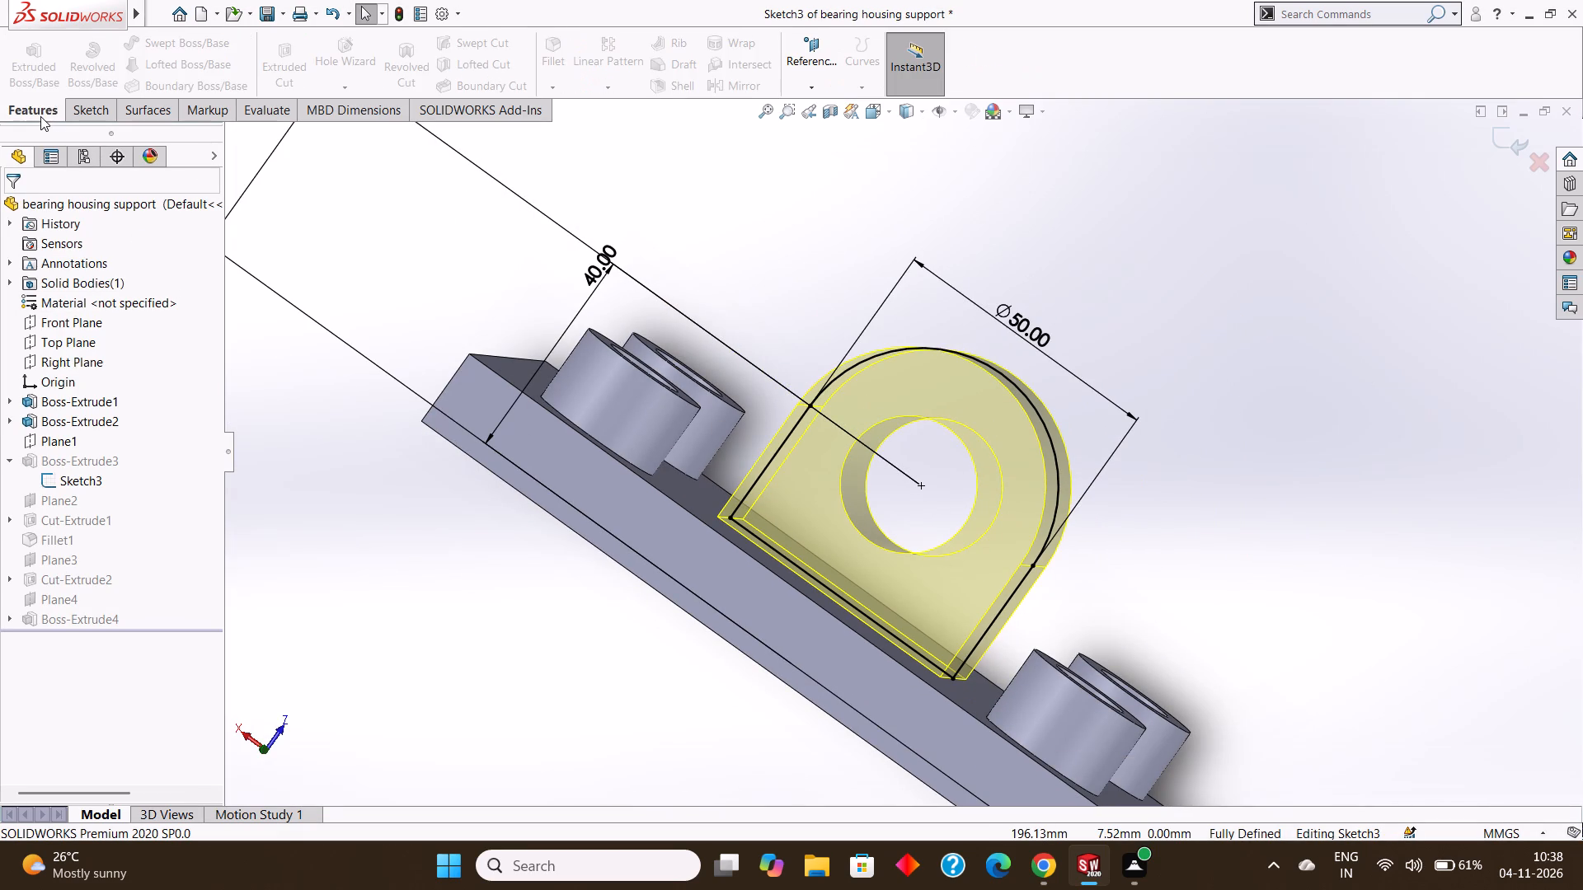
pyautogui.click(99, 106)
pyautogui.click(1151, 321)
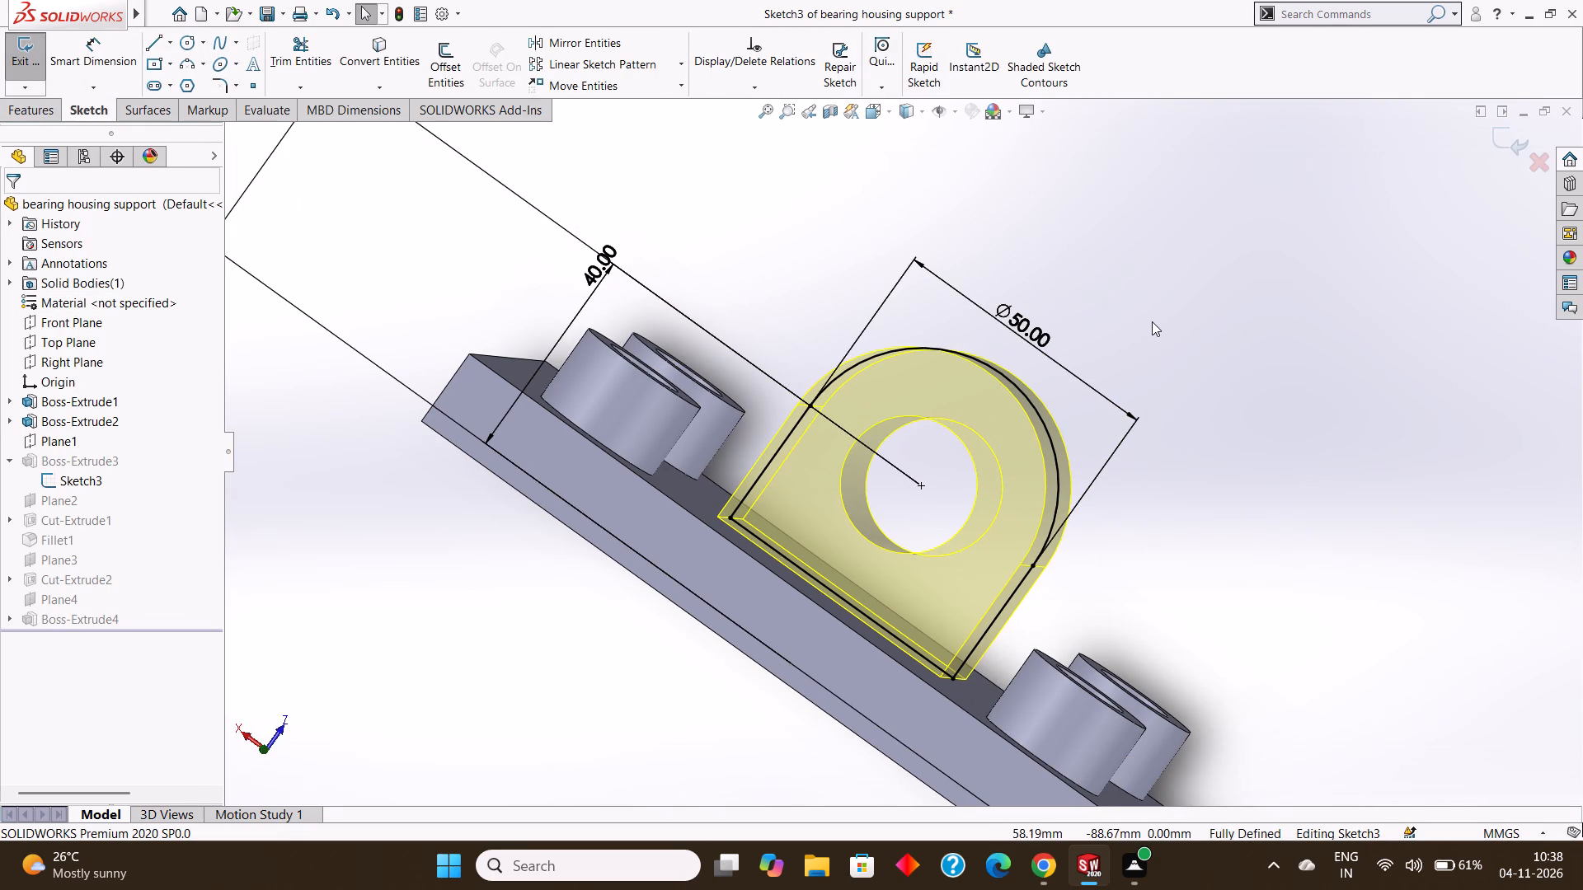
pyautogui.moveTo(1153, 321); pyautogui.dragTo(1144, 321, button='middle')
pyautogui.press('Escape')
pyautogui.press('Escape')
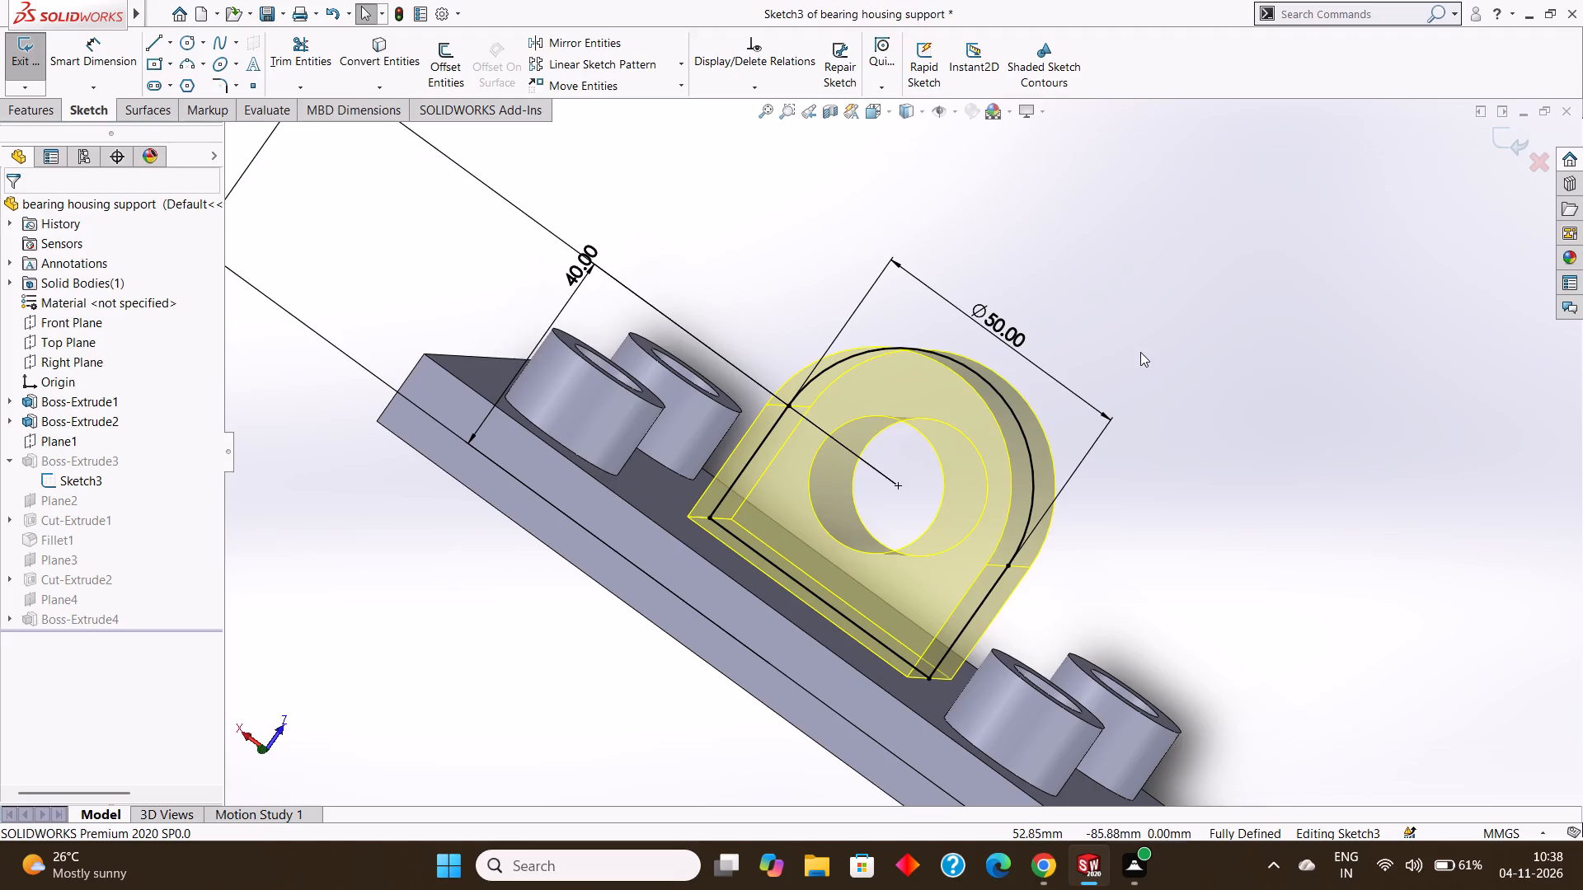
pyautogui.press('Escape')
pyautogui.doubleClick(1164, 353)
pyautogui.press('Escape')
pyautogui.press('Escape')
pyautogui.press('Escape')
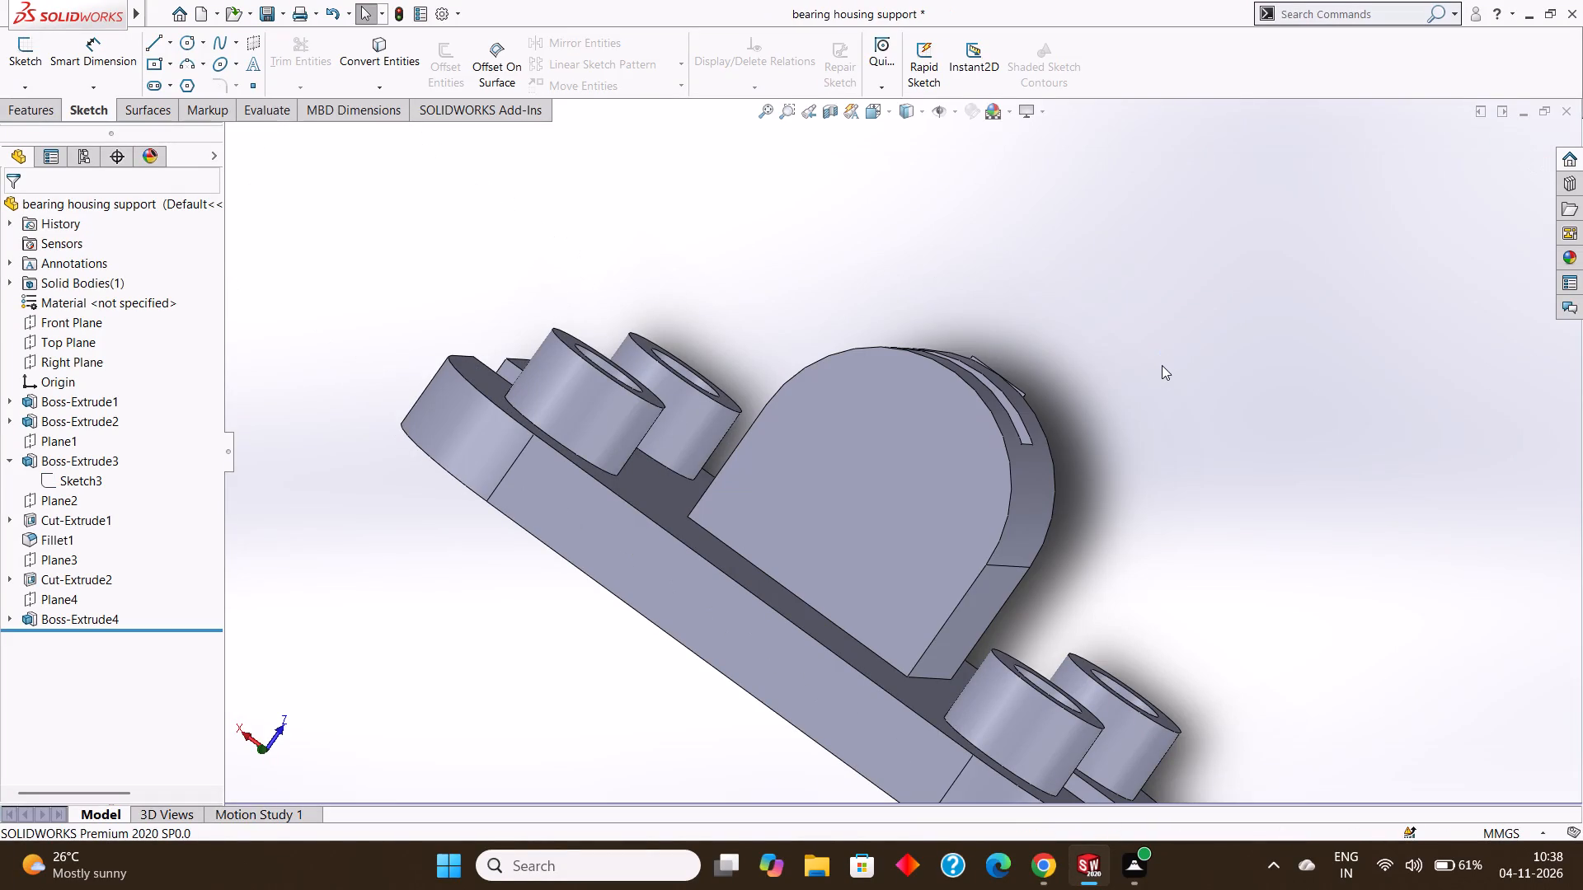
# Sketch a circle about 22 mm in diameter on the housing's flat end face opposite the rib, centred on its rounded edge.
pyautogui.moveTo(1162, 369); pyautogui.dragTo(1134, 358, button='middle')
pyautogui.moveTo(1137, 356); pyautogui.dragTo(1023, 326, button='middle')
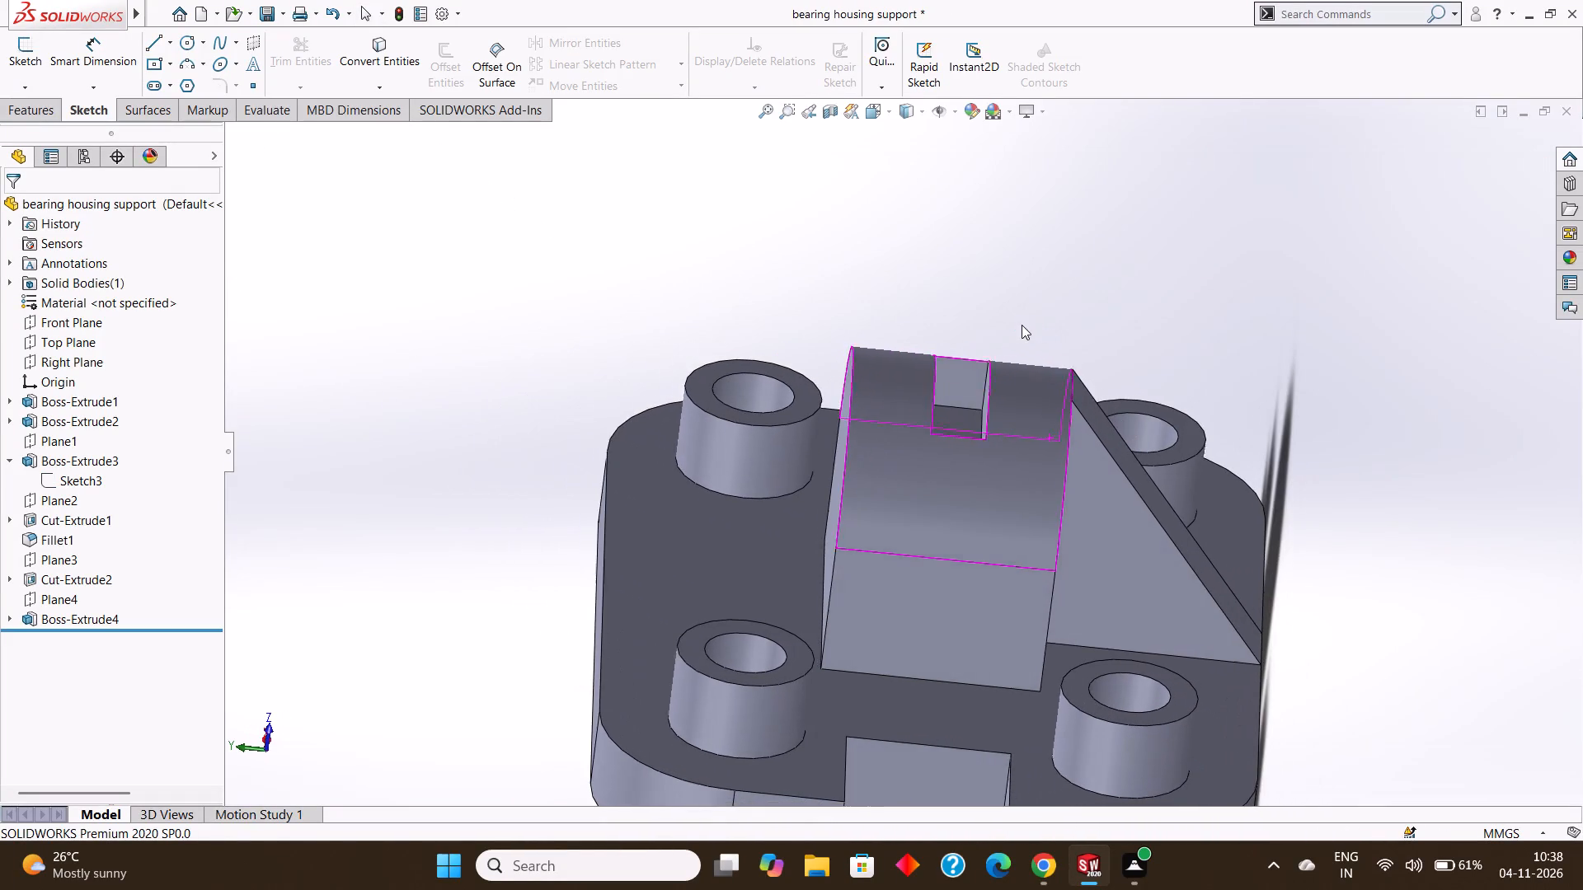
pyautogui.moveTo(1027, 324); pyautogui.dragTo(1076, 326, button='middle')
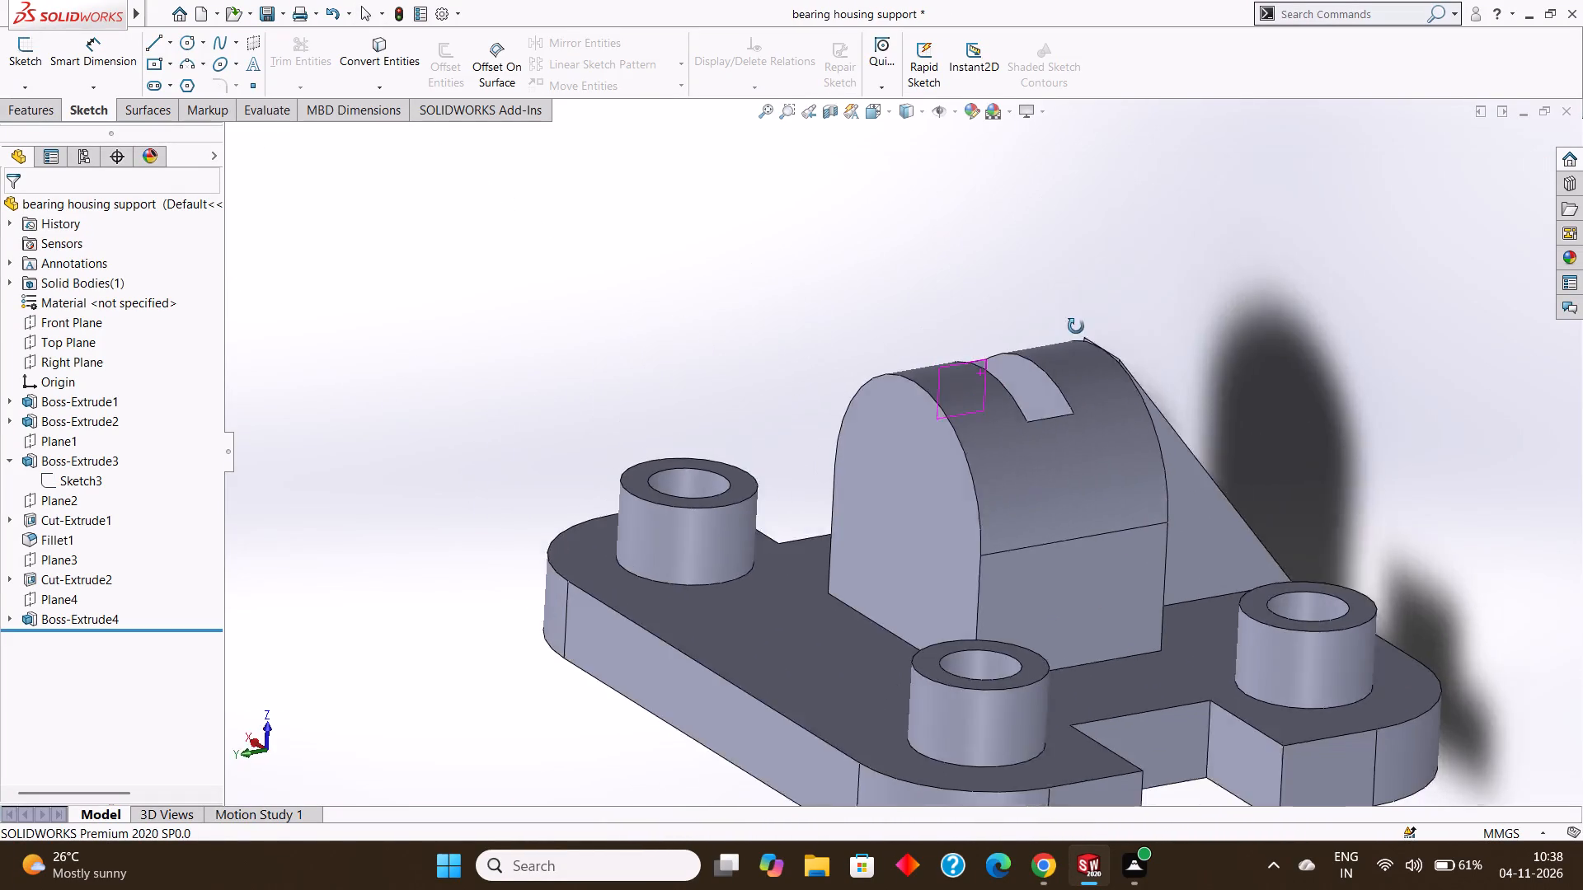
pyautogui.moveTo(1076, 326); pyautogui.dragTo(1102, 317, button='middle')
pyautogui.click(929, 475)
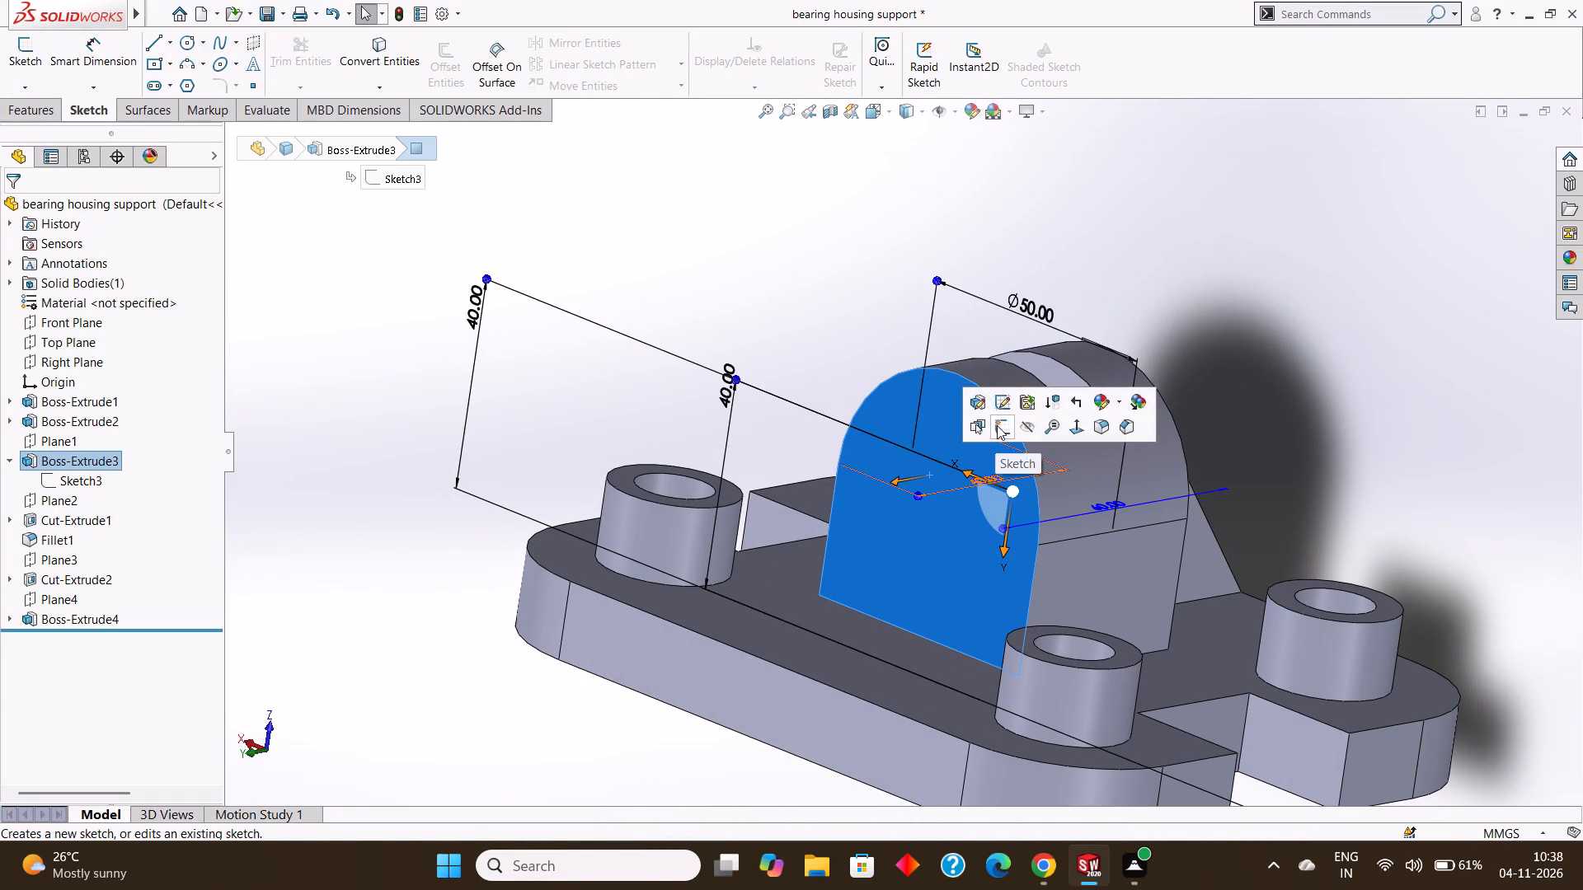
pyautogui.click(997, 425)
pyautogui.hotkey('ctrl', '8')
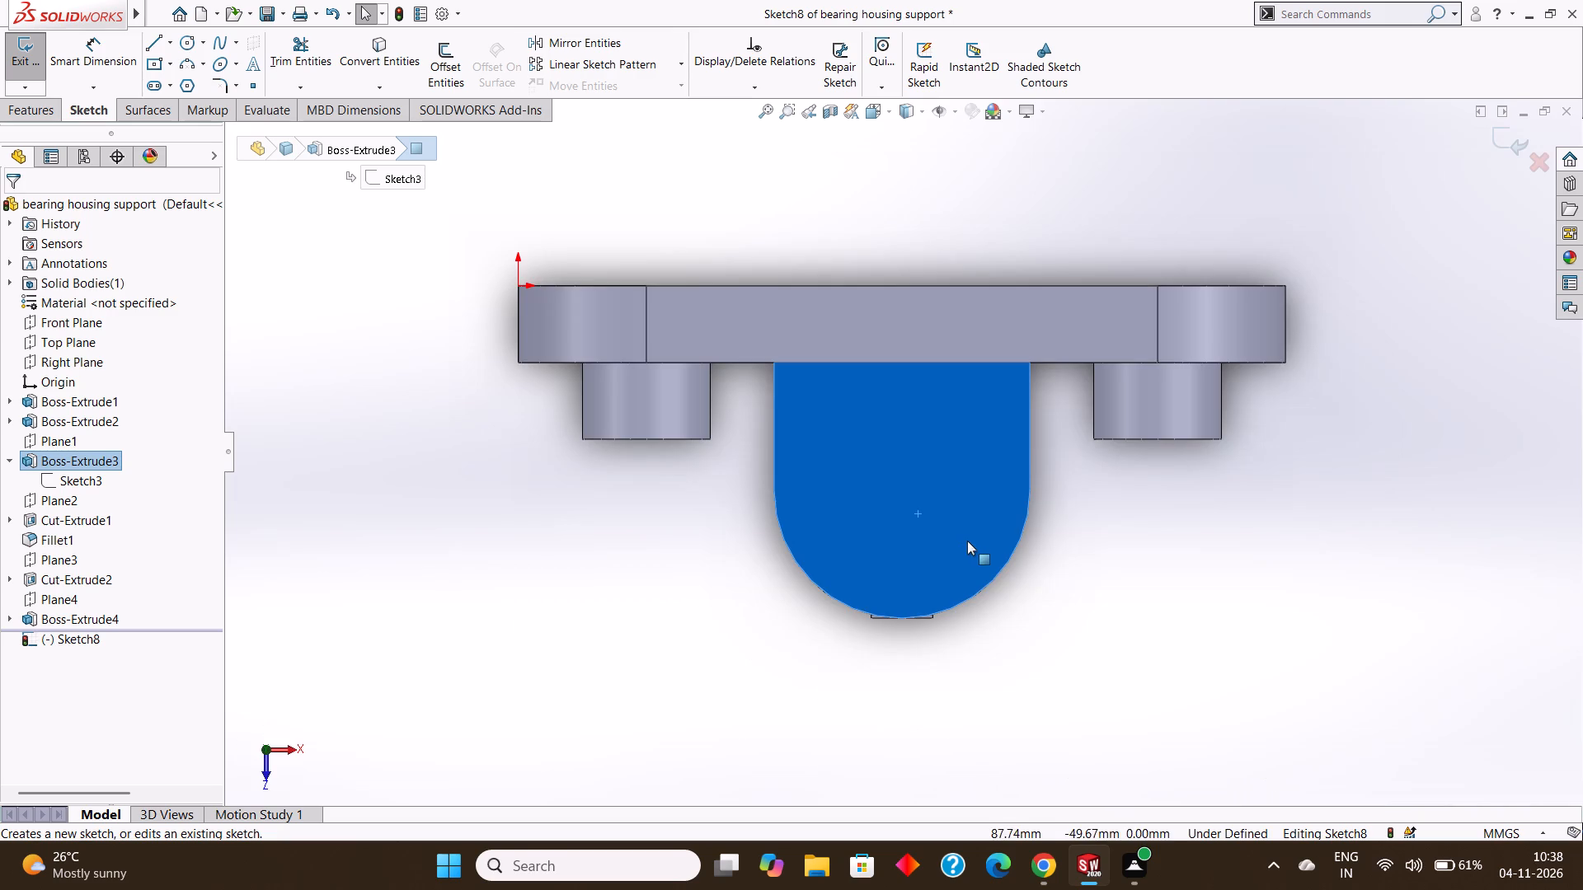
pyautogui.click(189, 44)
pyautogui.press('Escape')
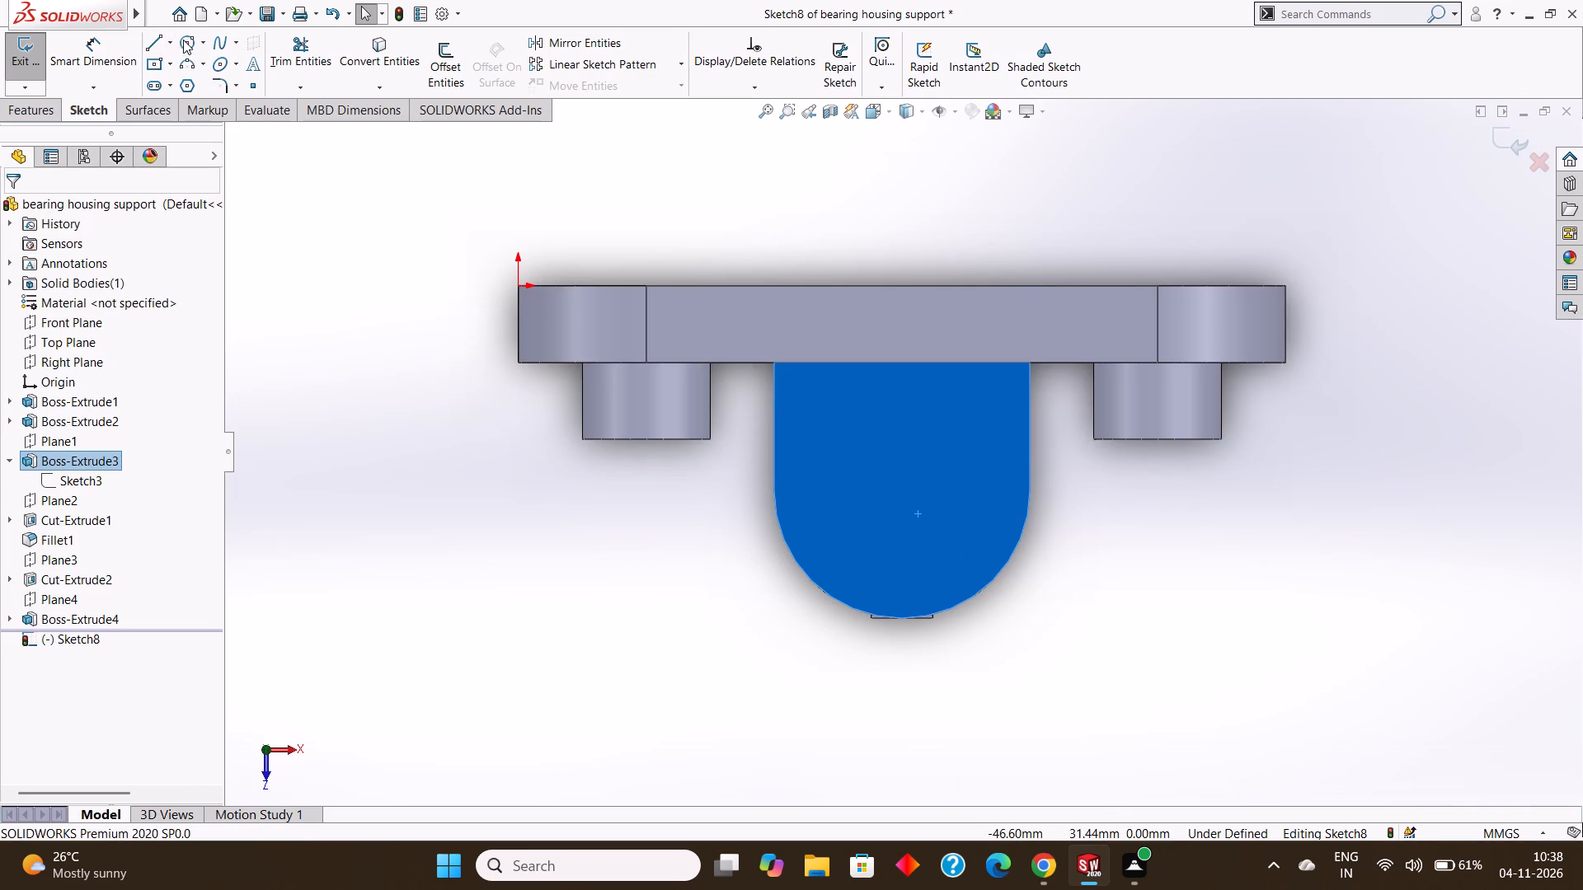
pyautogui.click(187, 37)
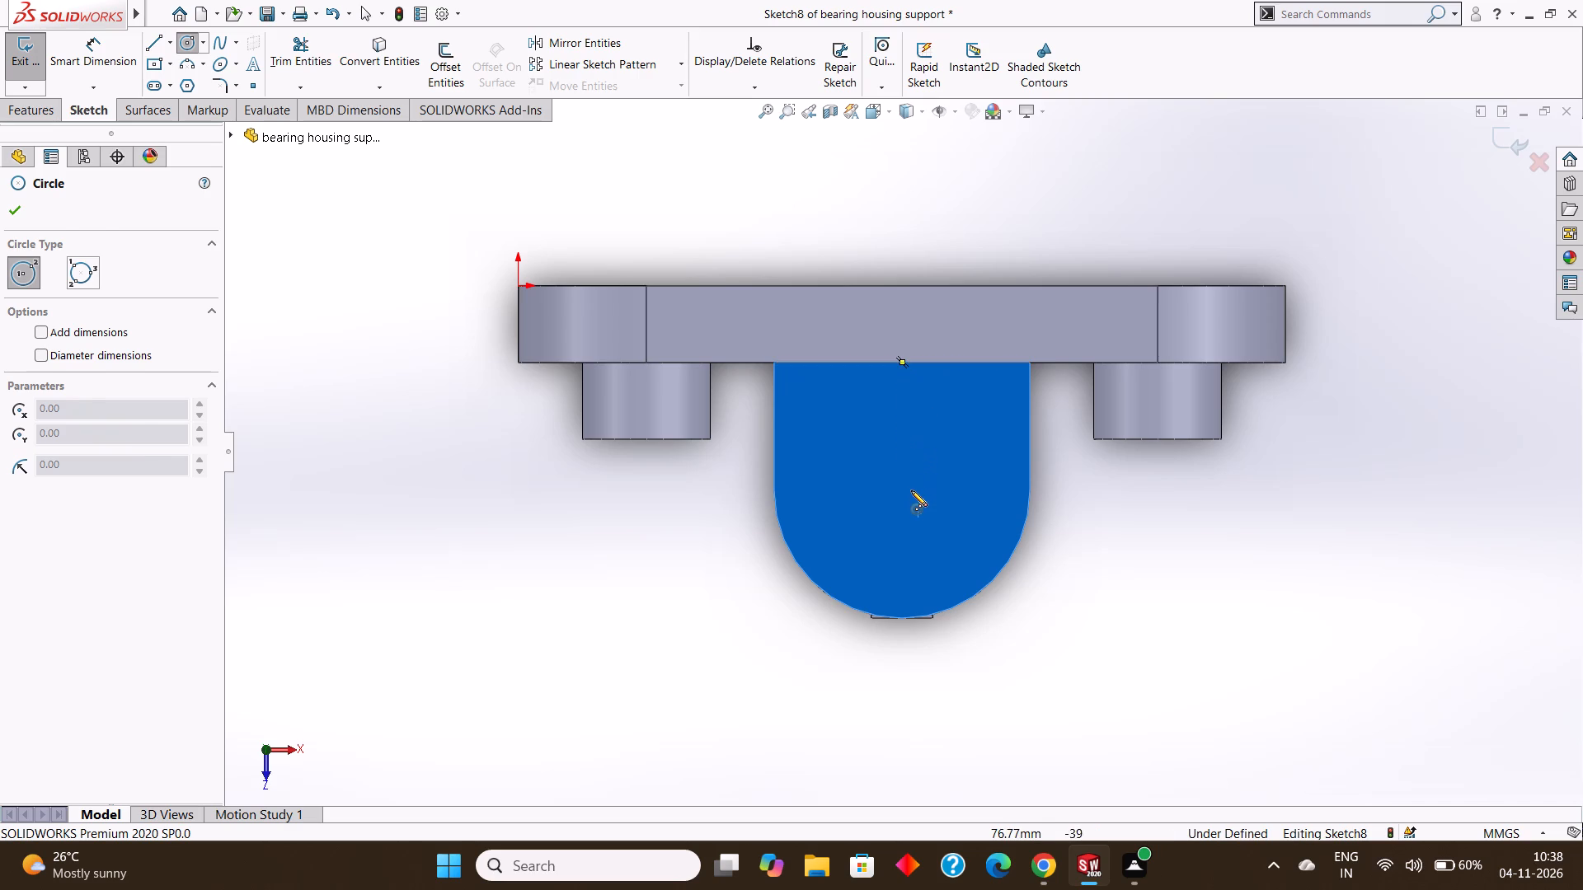
pyautogui.press('Escape')
pyautogui.press('Escape')
pyautogui.click(184, 44)
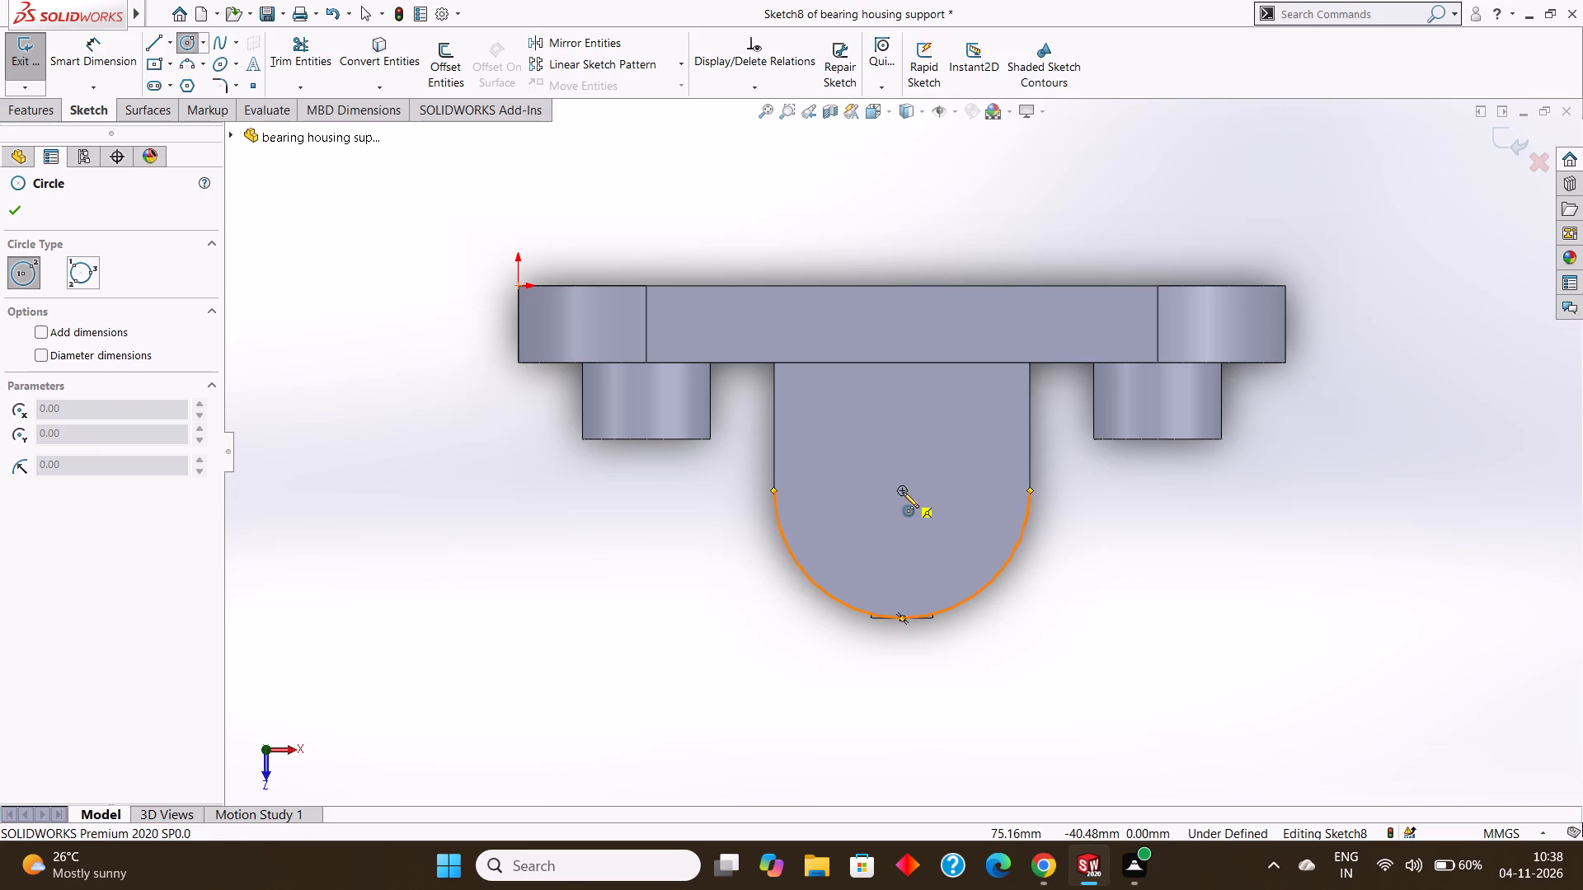
pyautogui.moveTo(902, 489); pyautogui.dragTo(929, 534)
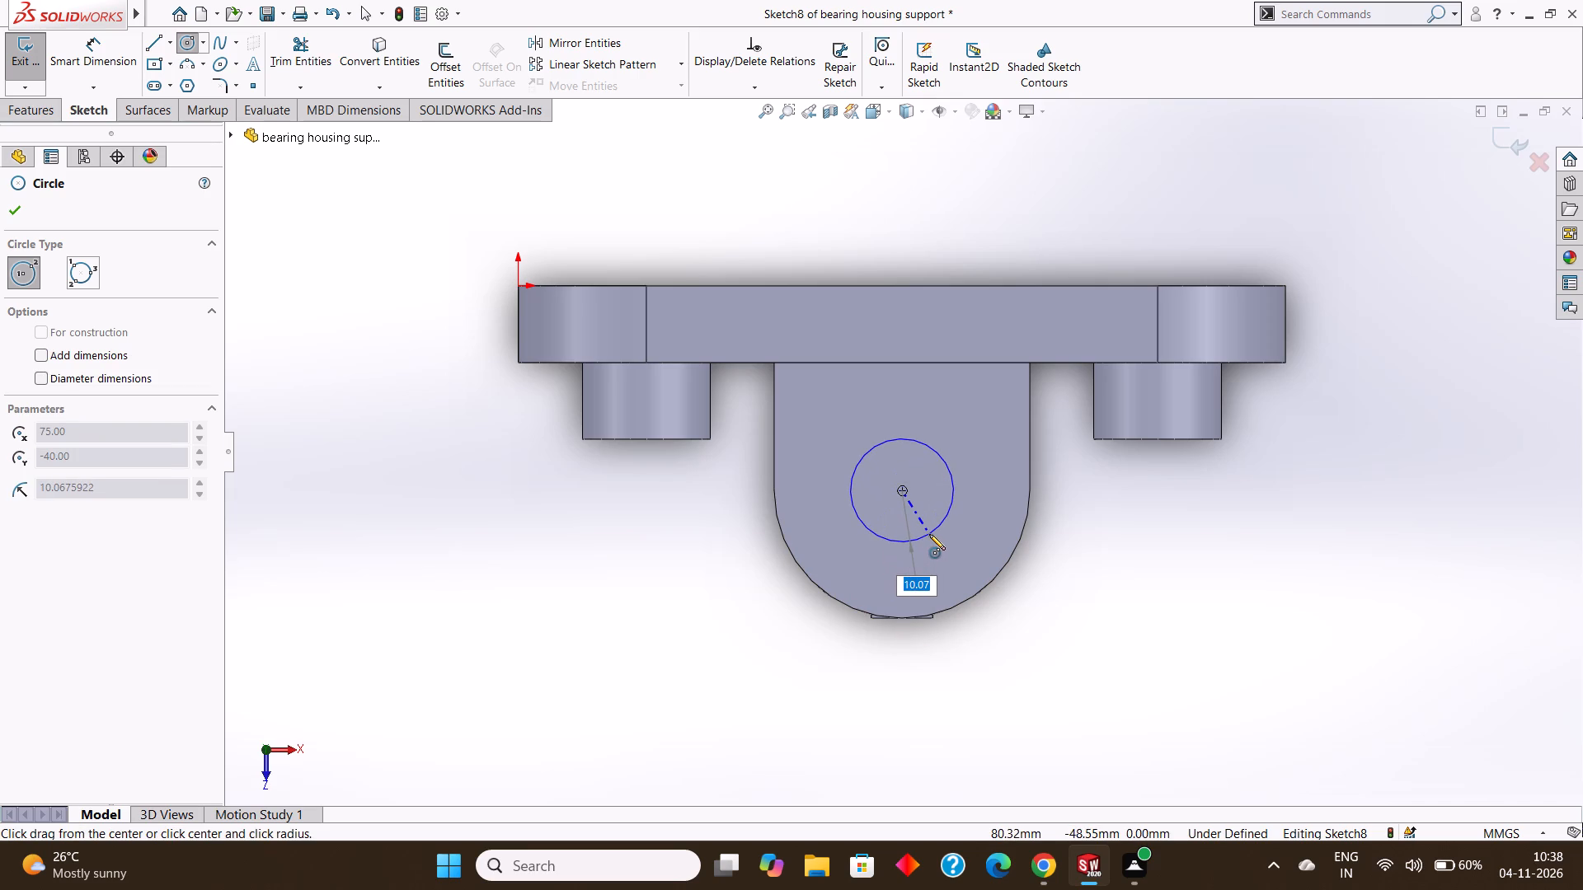
pyautogui.moveTo(929, 534); pyautogui.dragTo(935, 536)
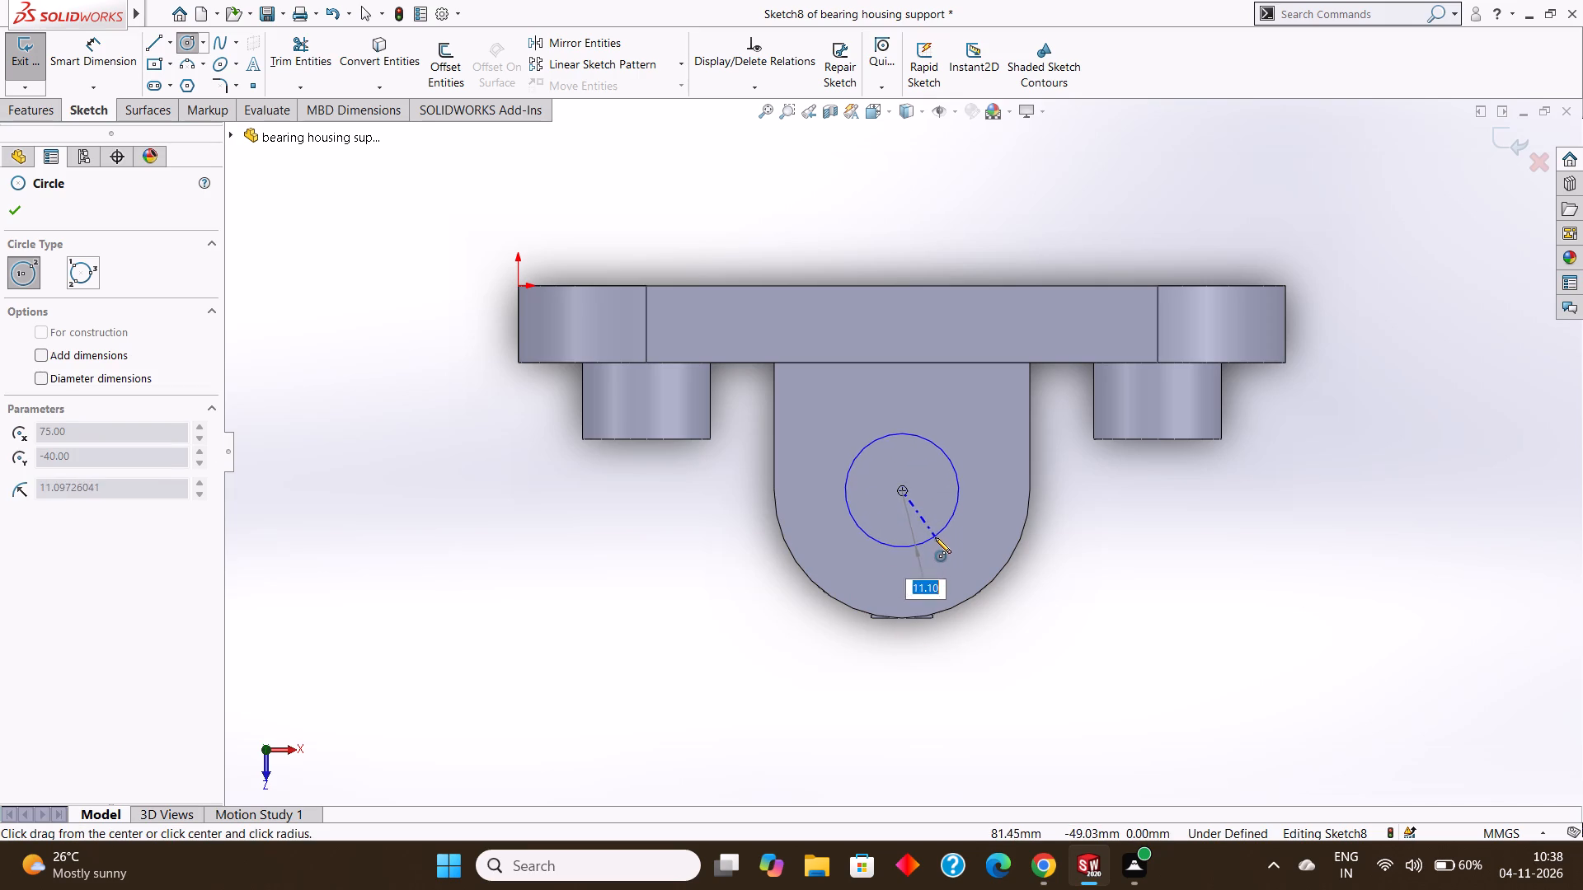
pyautogui.click(15, 209)
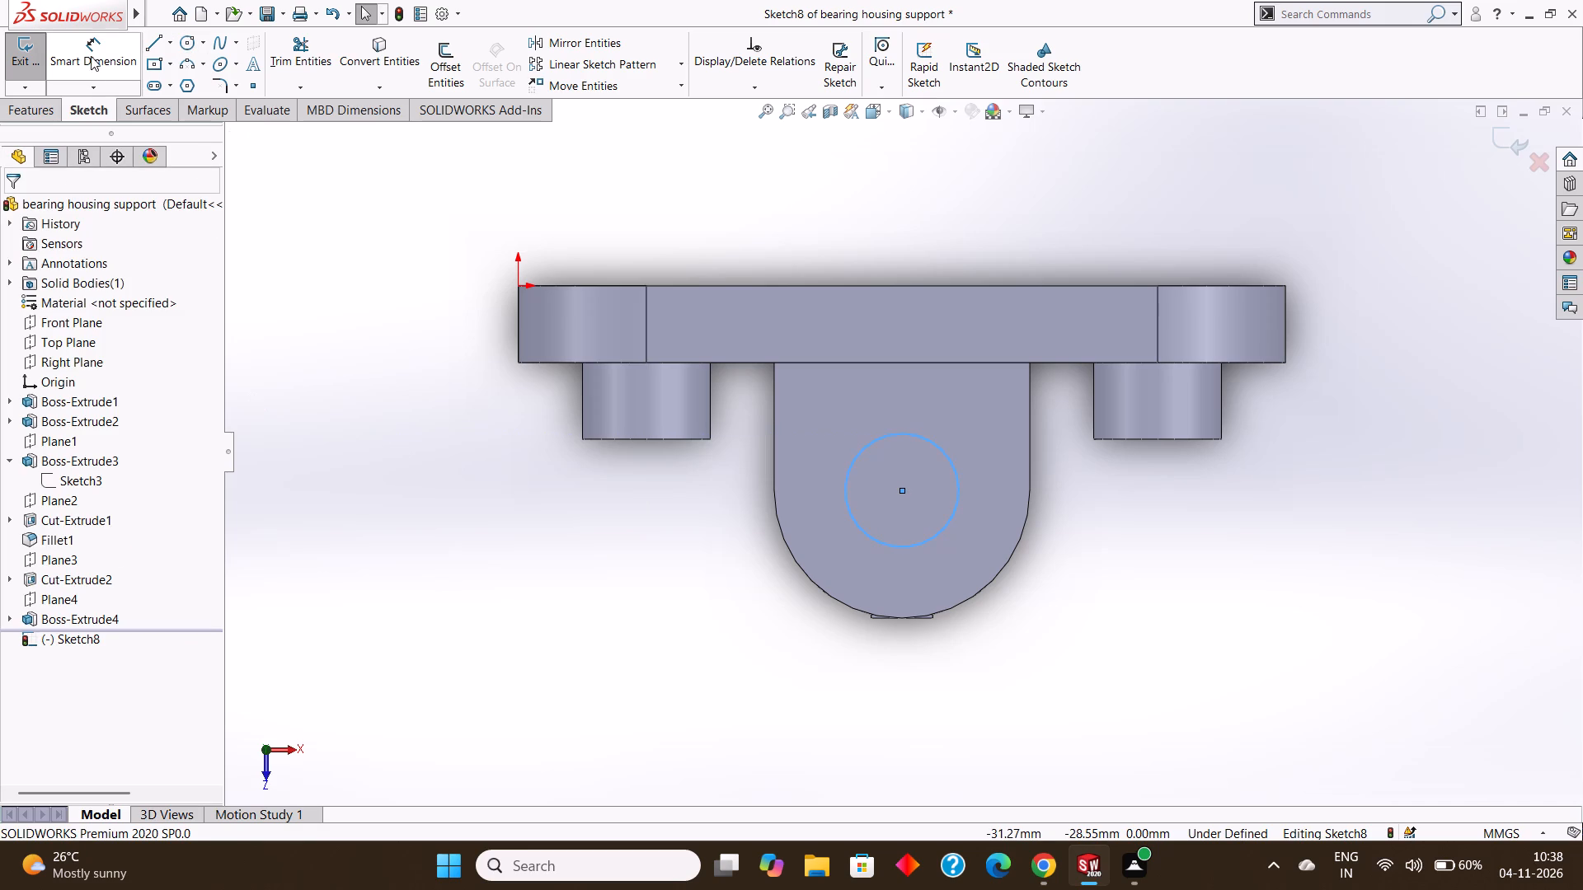
# Dimension the new circle's diameter as 12.5 mm.
pyautogui.click(92, 54)
pyautogui.click(885, 434)
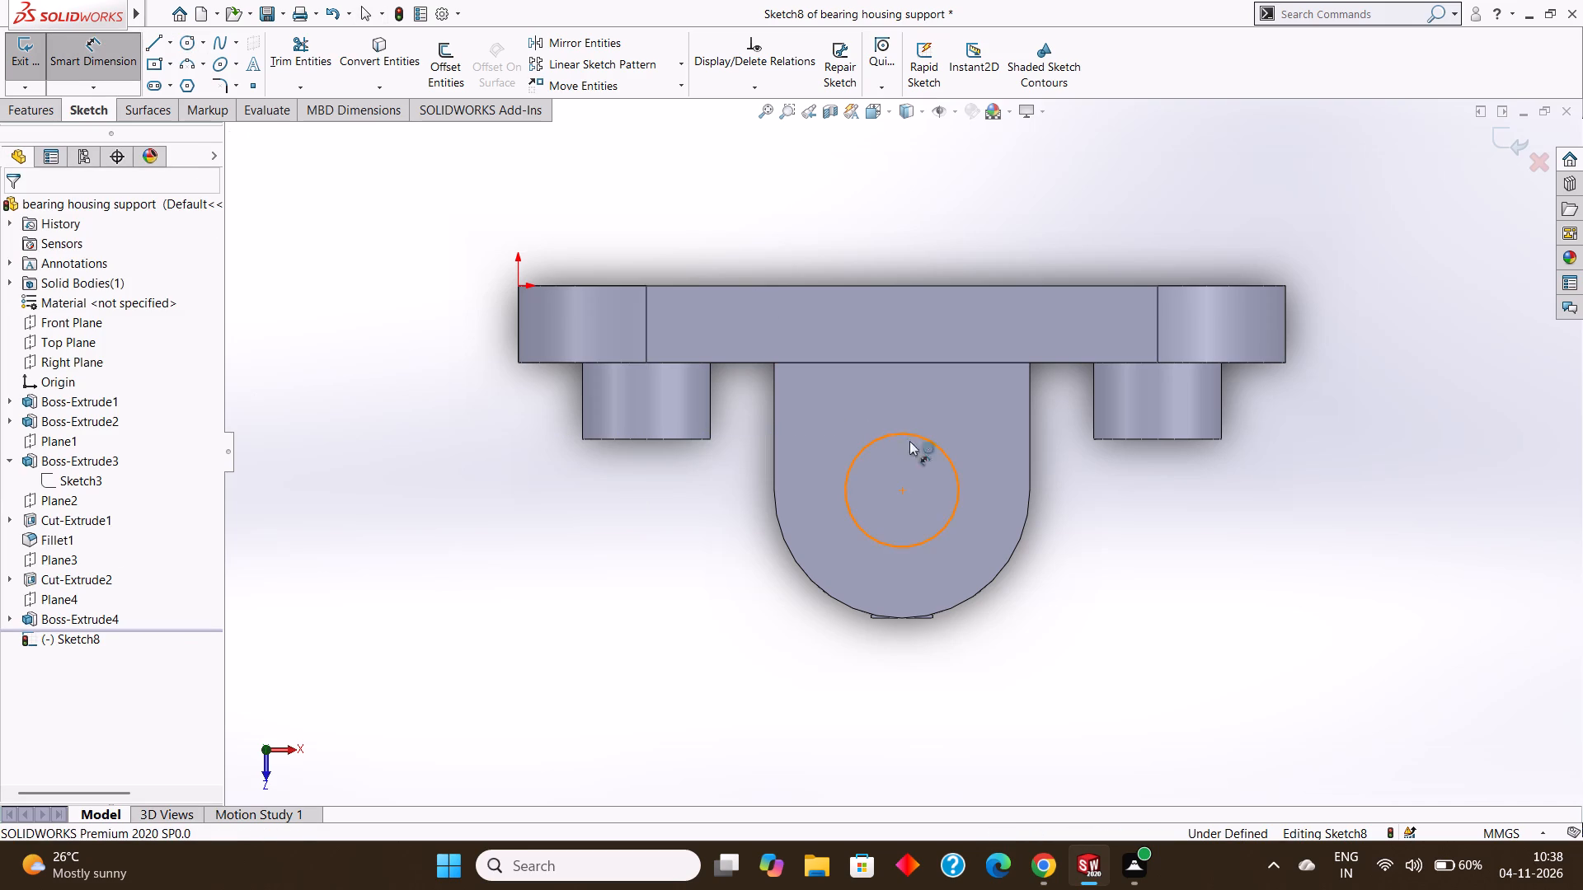
pyautogui.click(1072, 479)
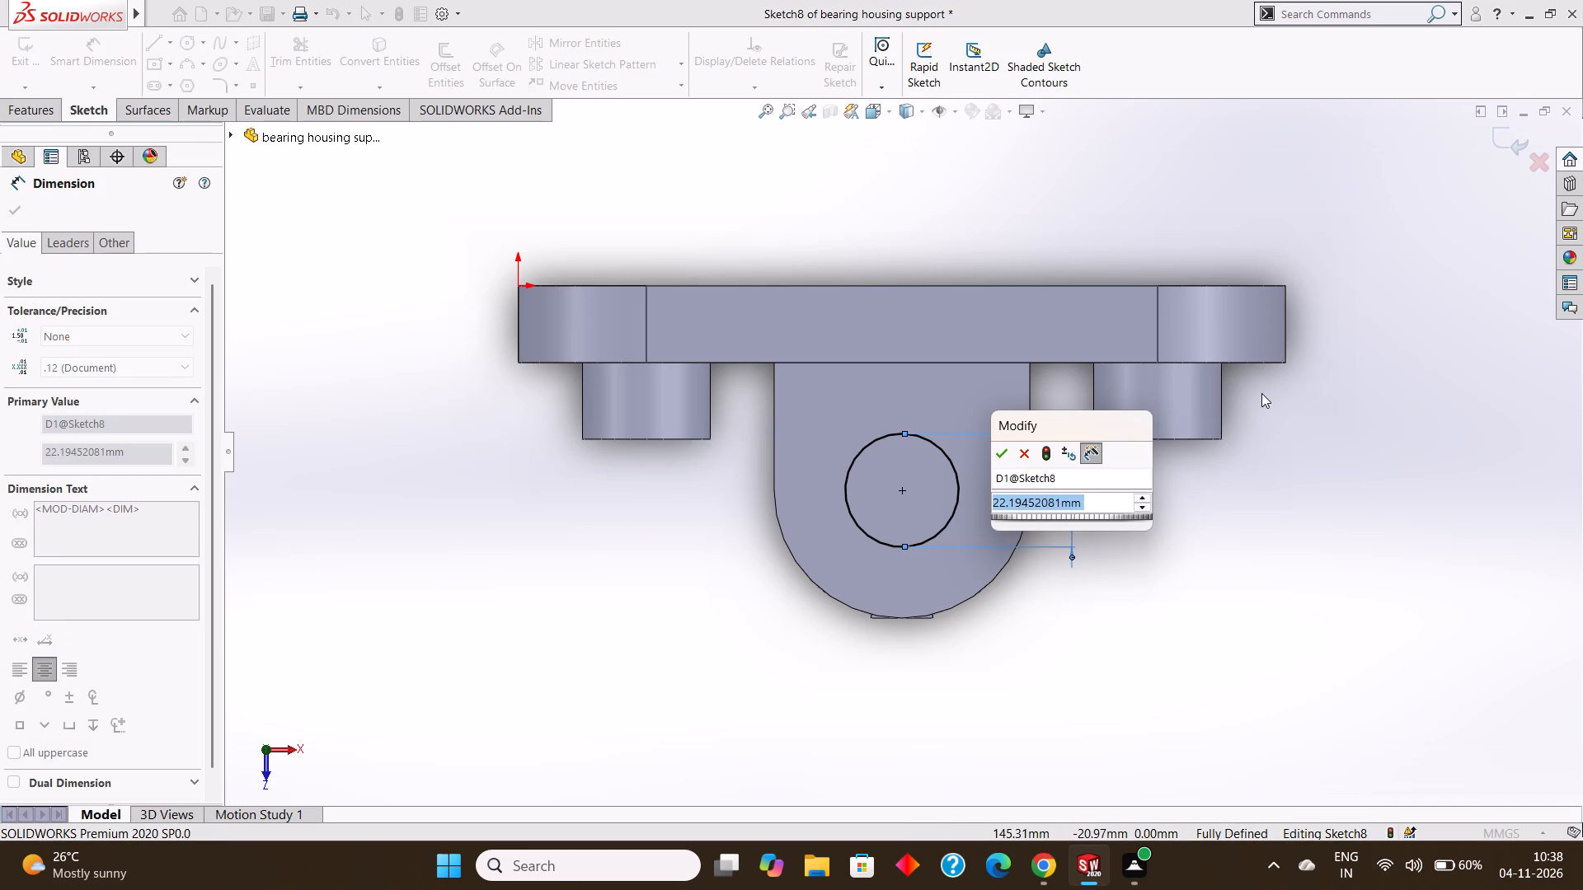
pyautogui.write('12.5')
pyautogui.press('Return')
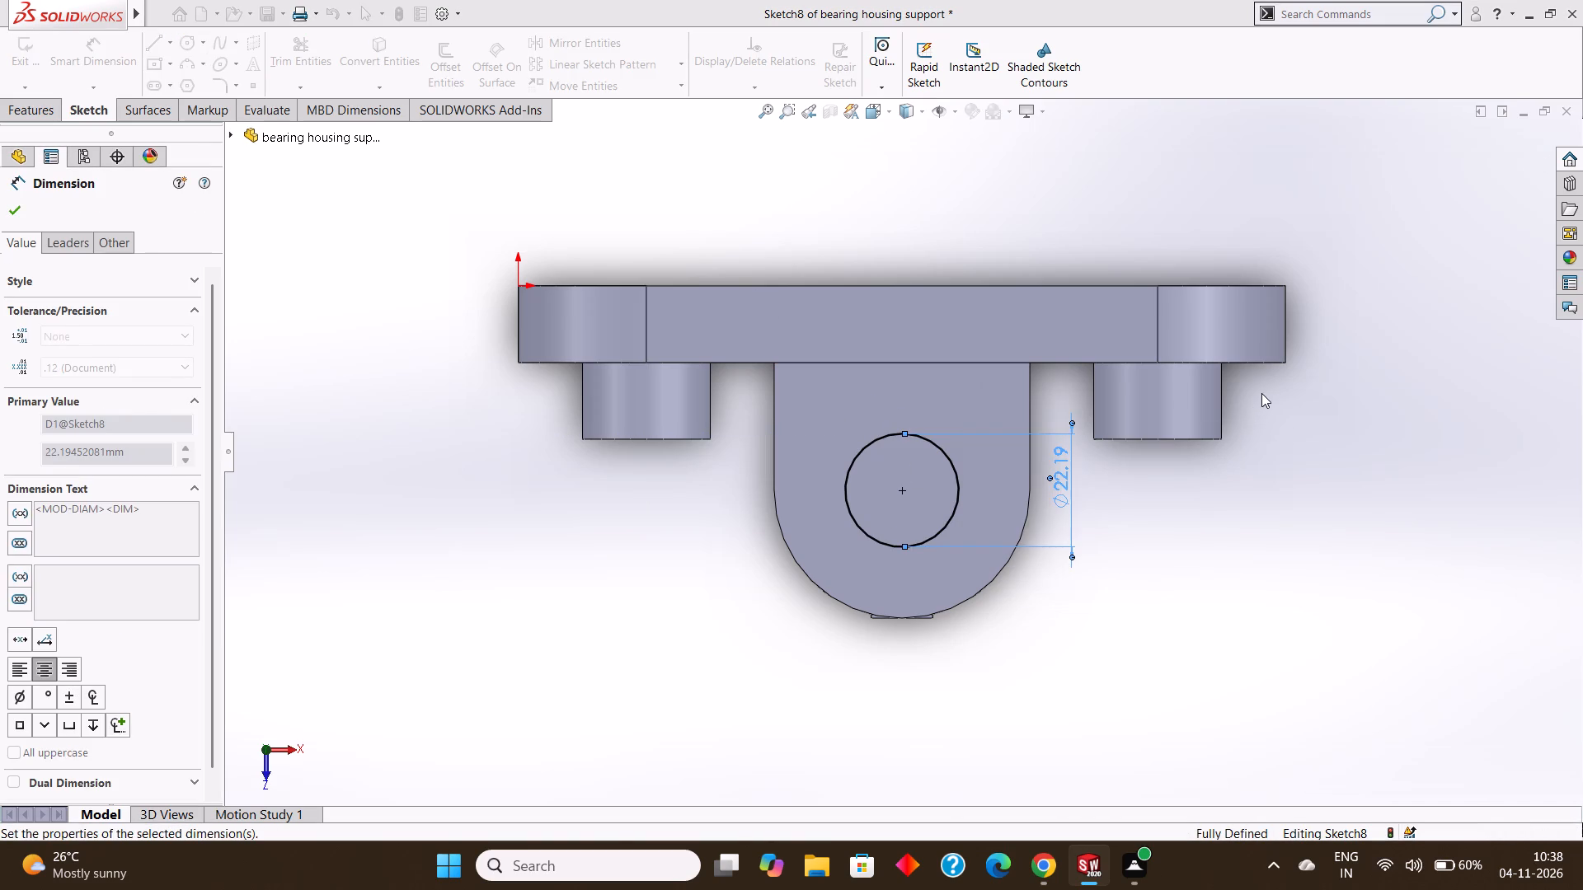
pyautogui.click(13, 206)
# Set the diameter of the circle on the housing's end face to 25 mm.
pyautogui.click(37, 112)
pyautogui.moveTo(830, 680); pyautogui.dragTo(815, 397, button='middle')
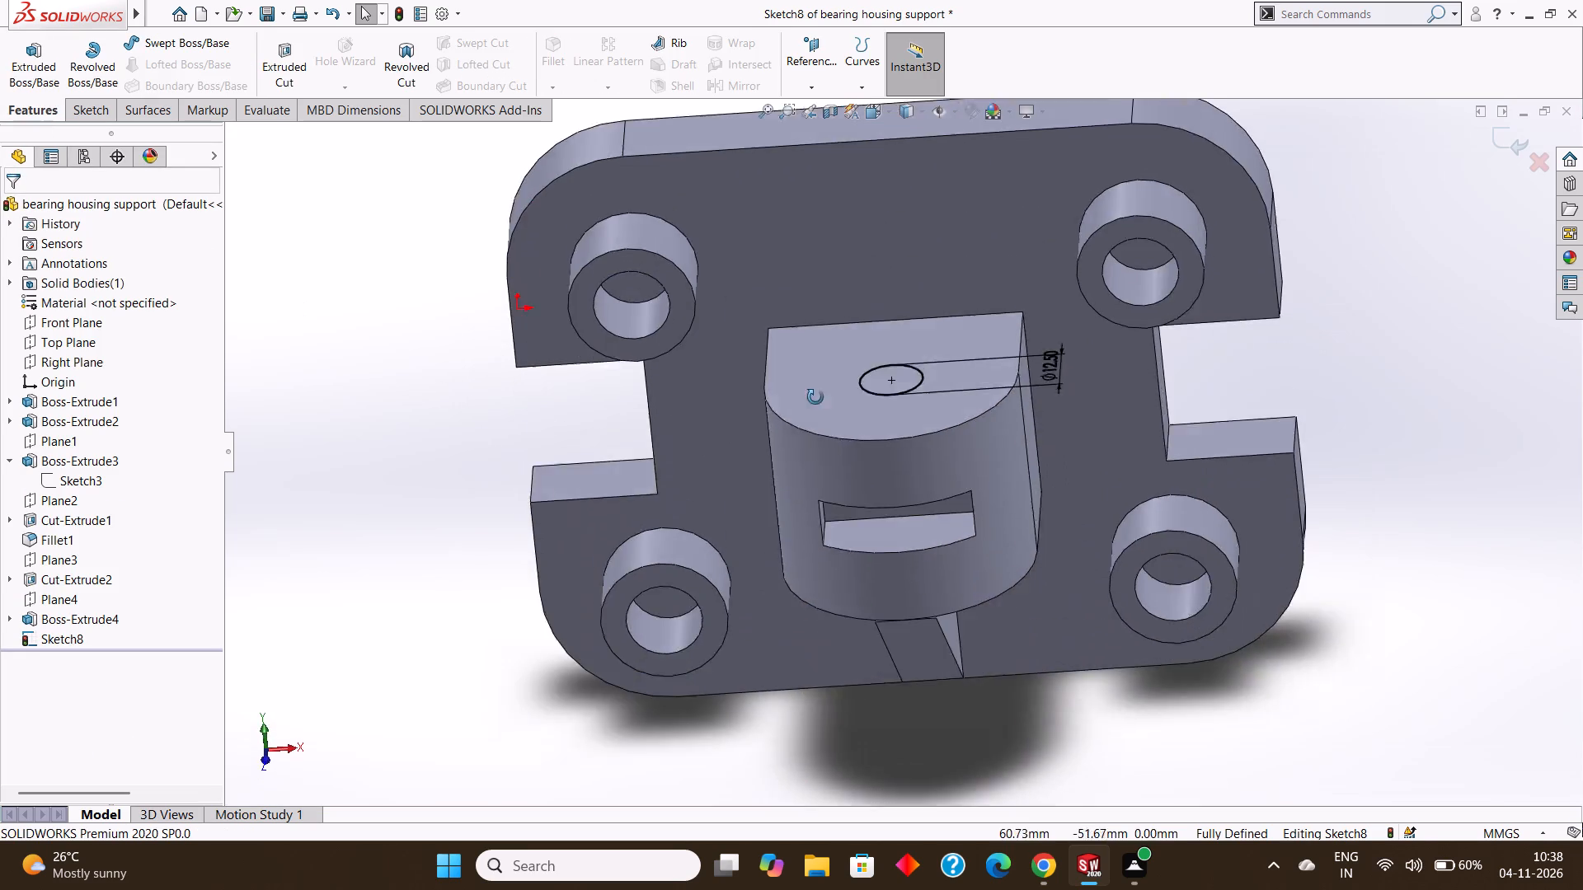
pyautogui.moveTo(815, 397); pyautogui.dragTo(813, 321, button='middle')
pyautogui.moveTo(830, 382); pyautogui.dragTo(851, 283, button='middle')
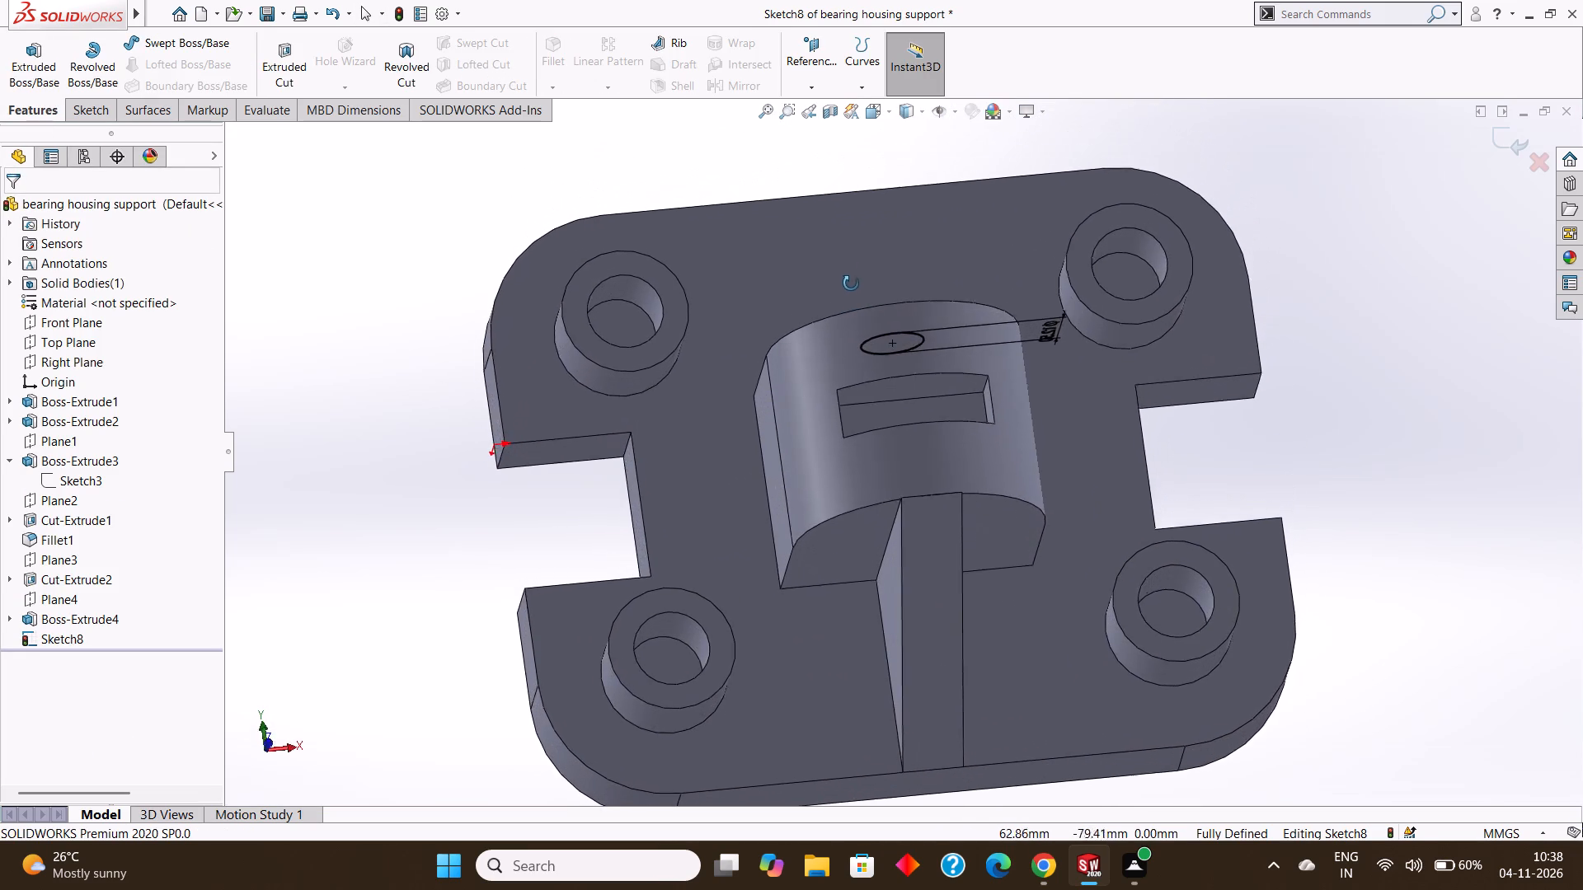
pyautogui.moveTo(851, 283); pyautogui.dragTo(931, 506, button='middle')
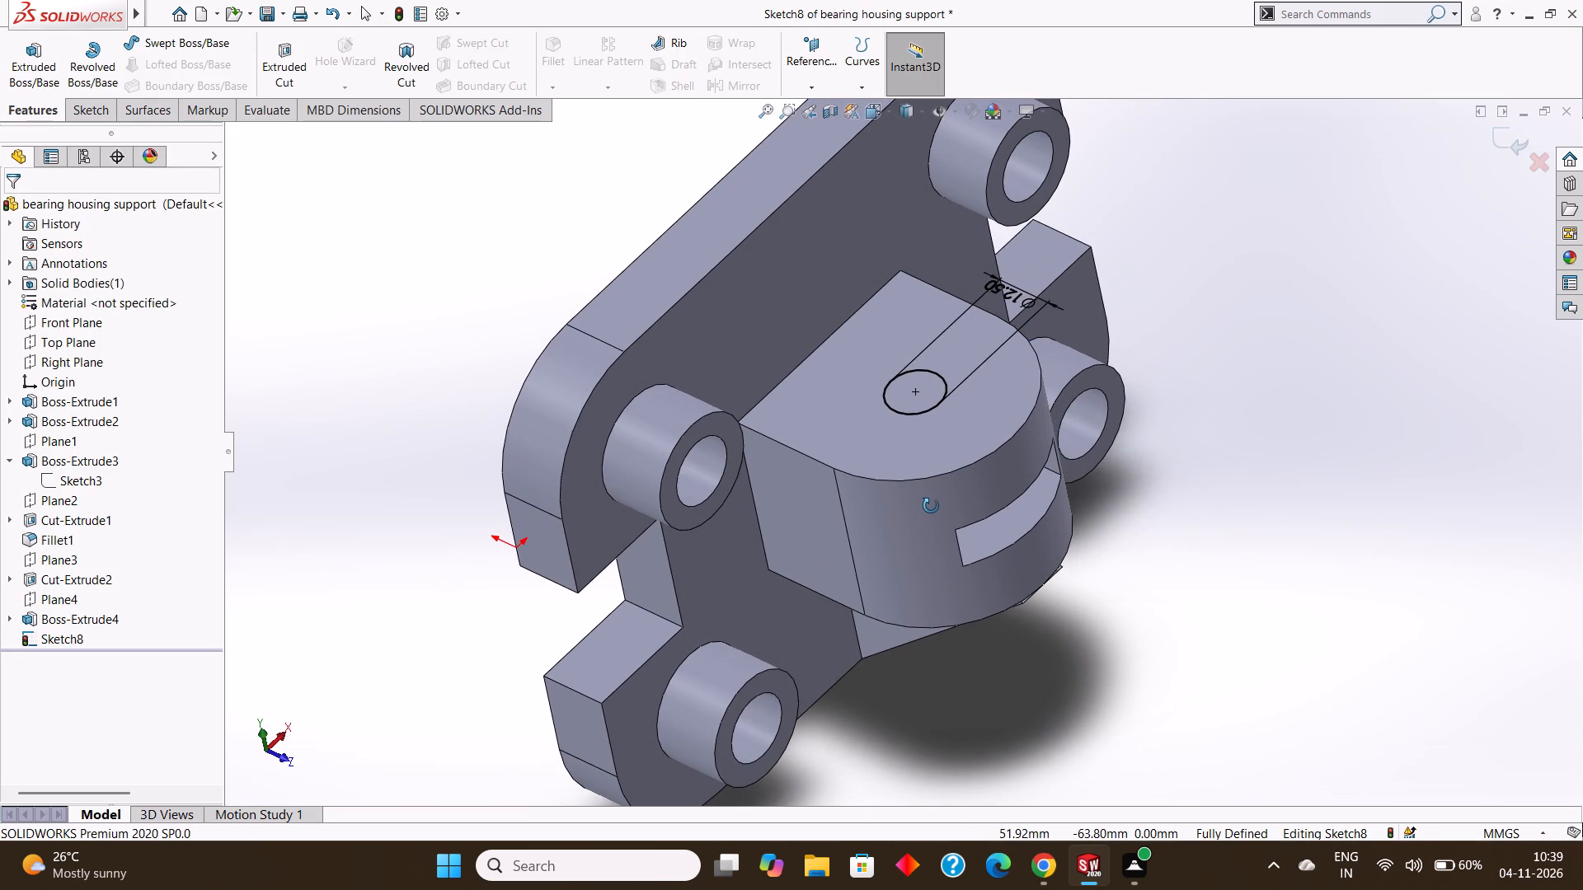
pyautogui.moveTo(931, 506); pyautogui.dragTo(938, 593, button='middle')
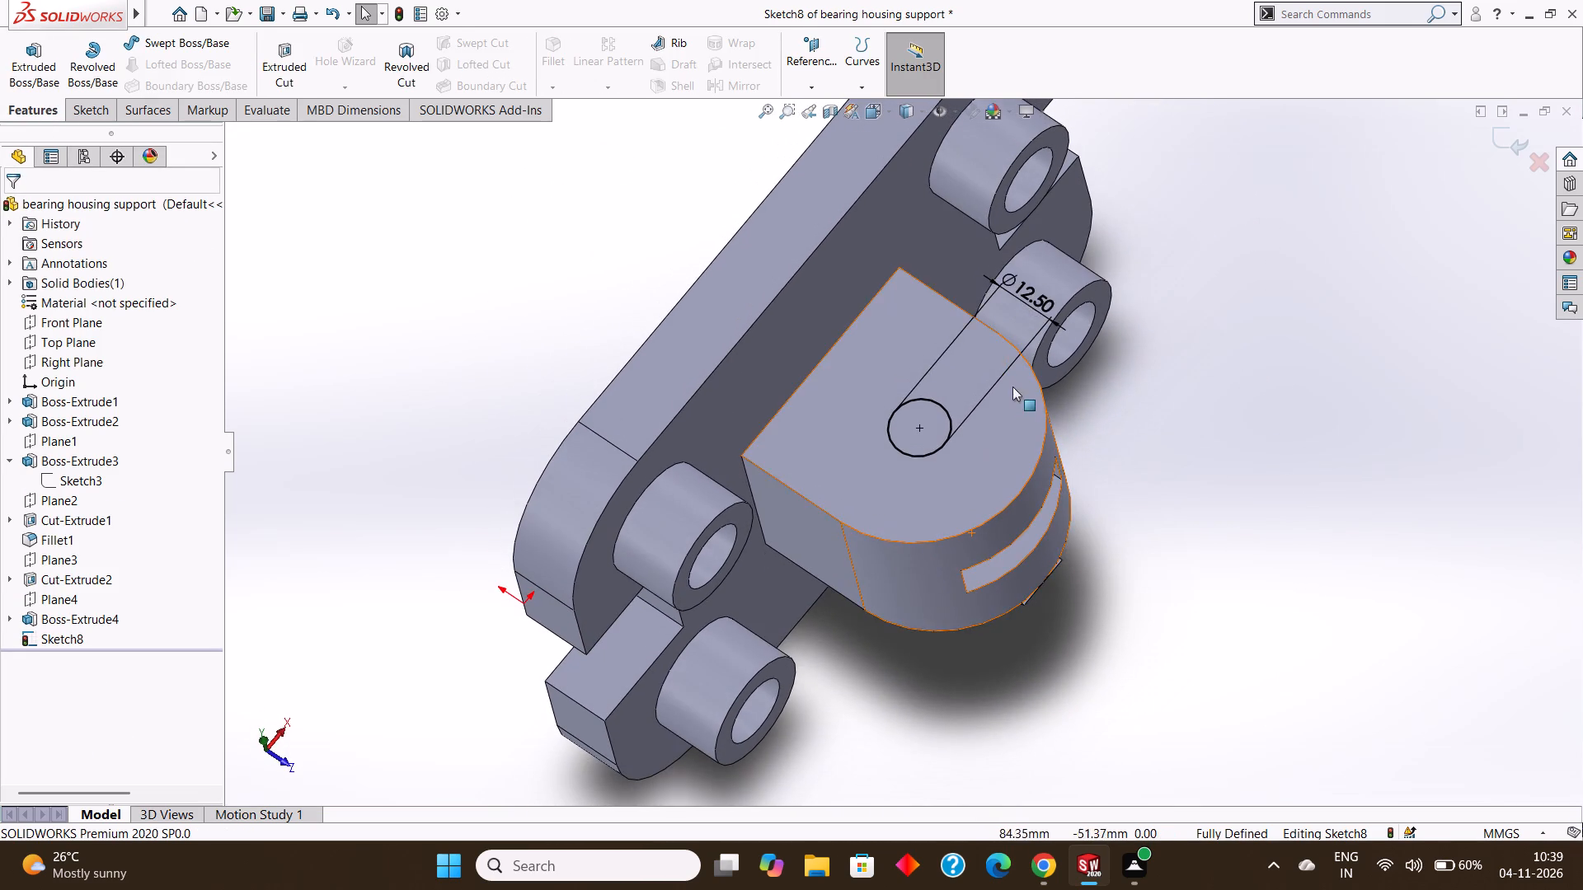
pyautogui.scroll(-2, 1052, 291)
pyautogui.doubleClick(998, 321)
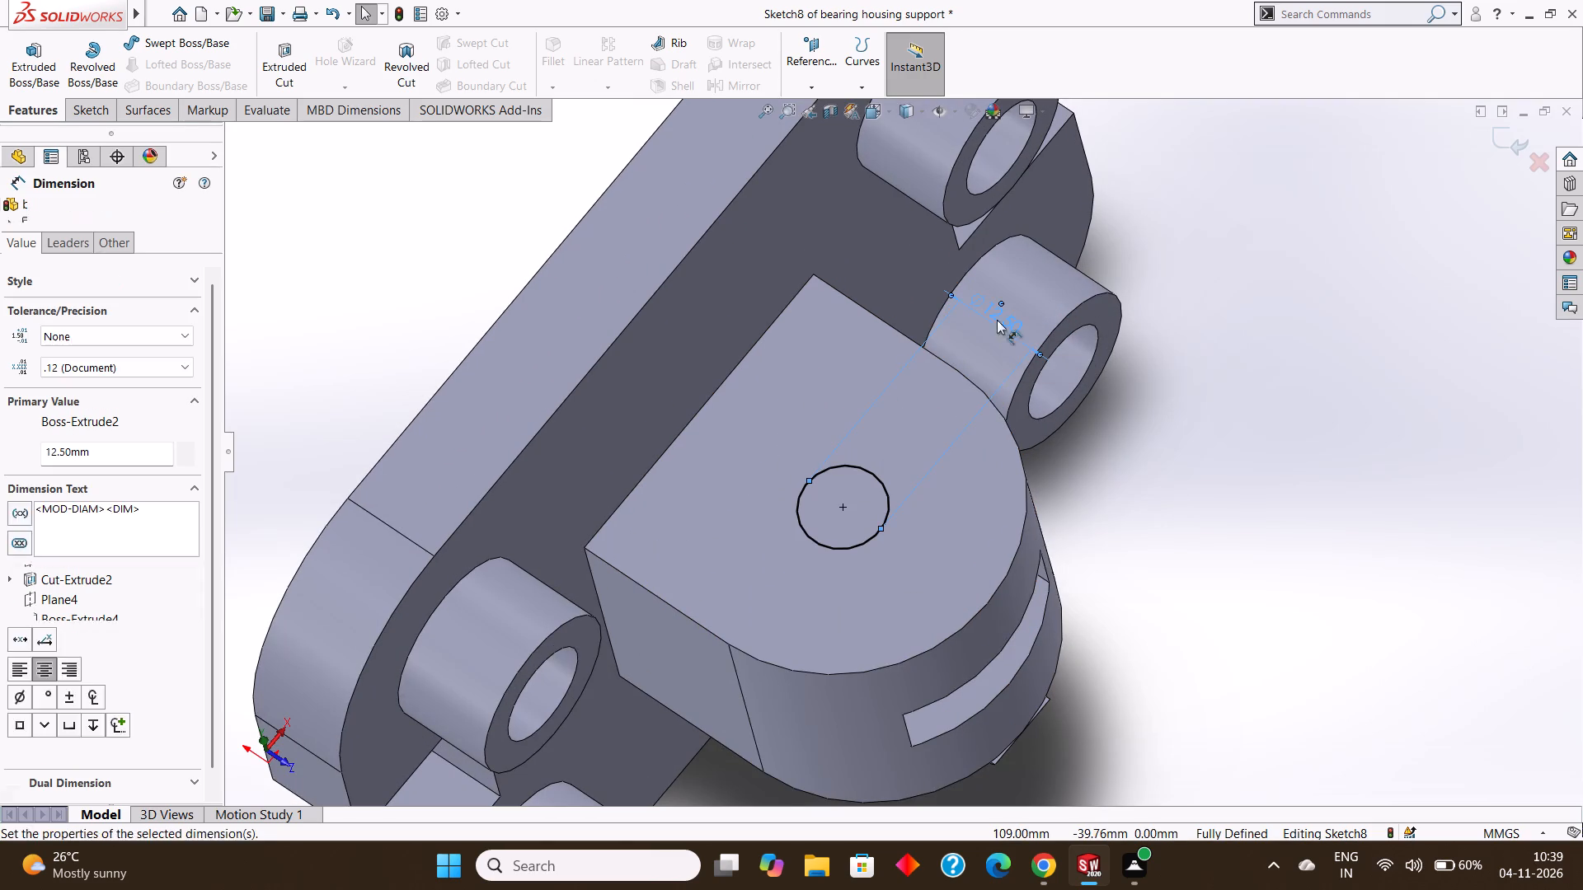
pyautogui.write('25')
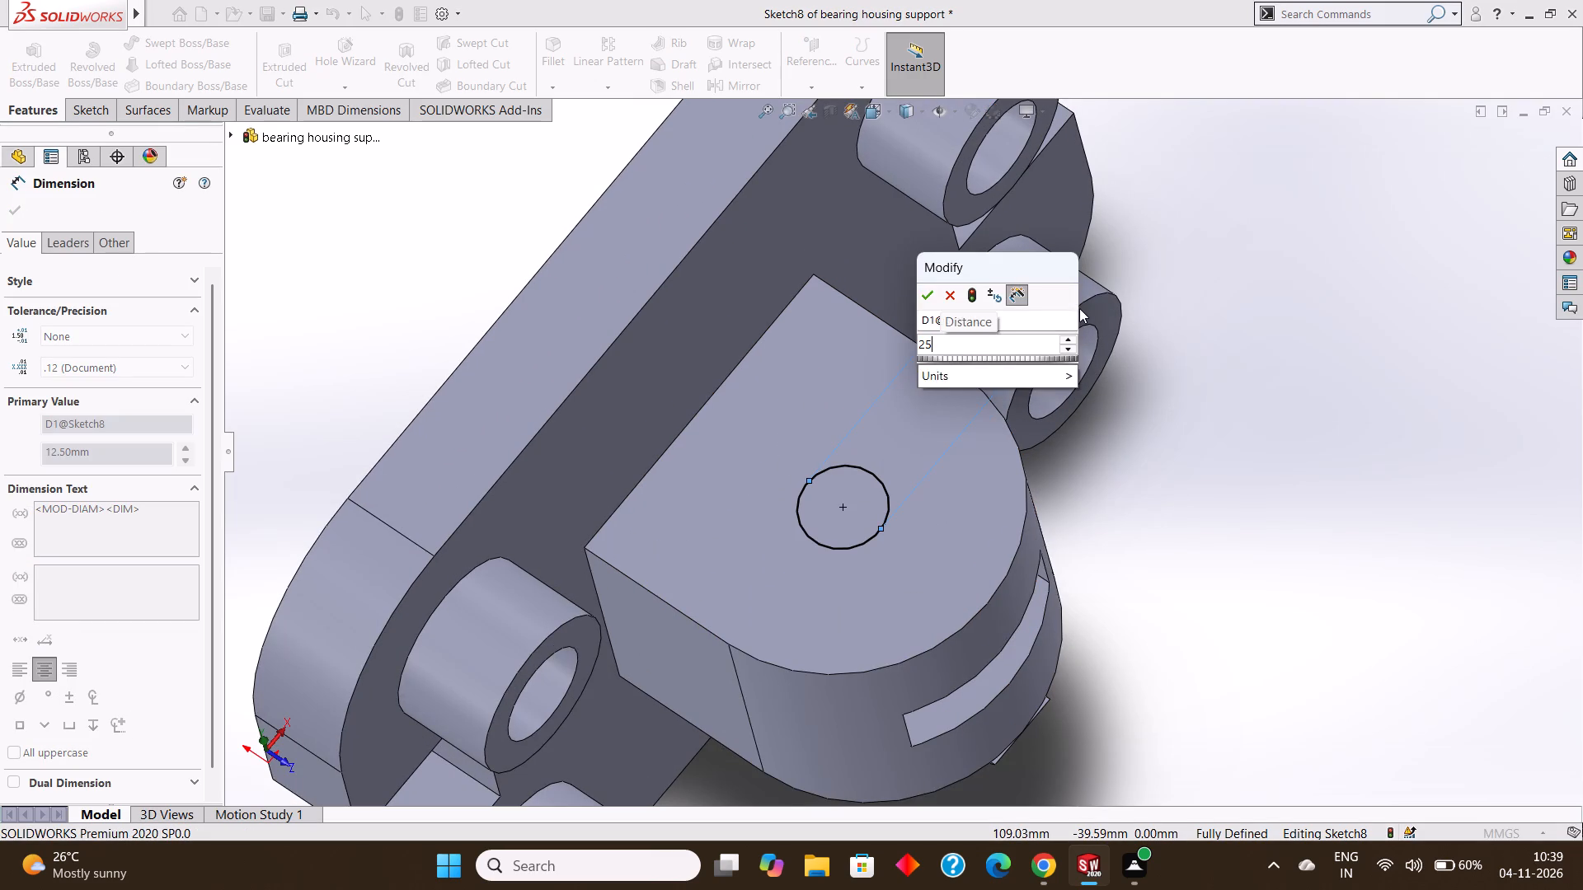
pyautogui.press('Return')
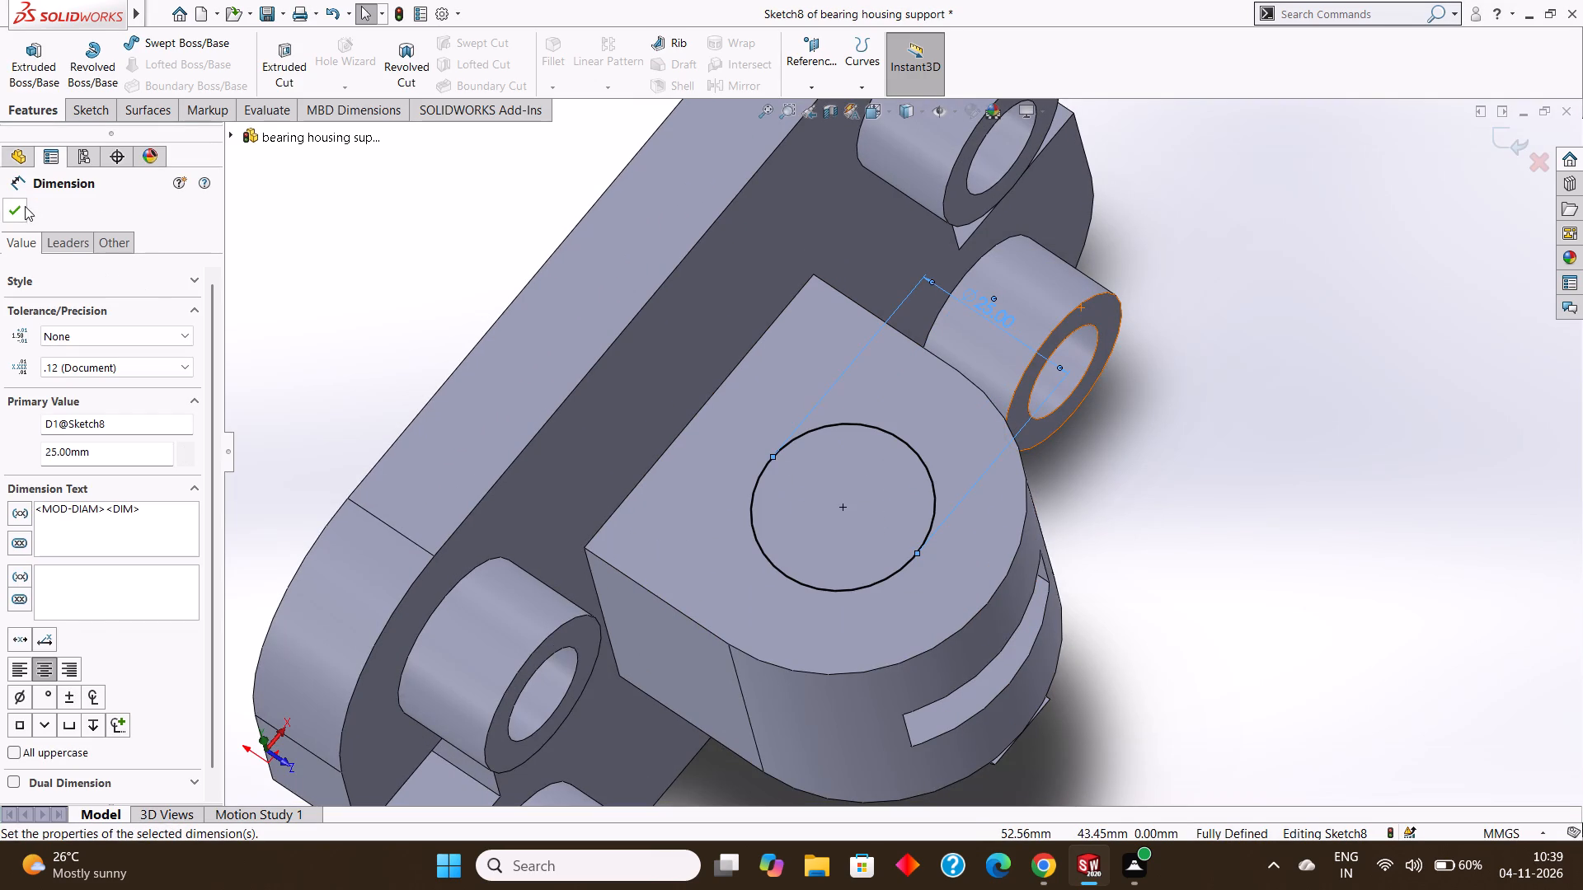
pyautogui.click(25, 206)
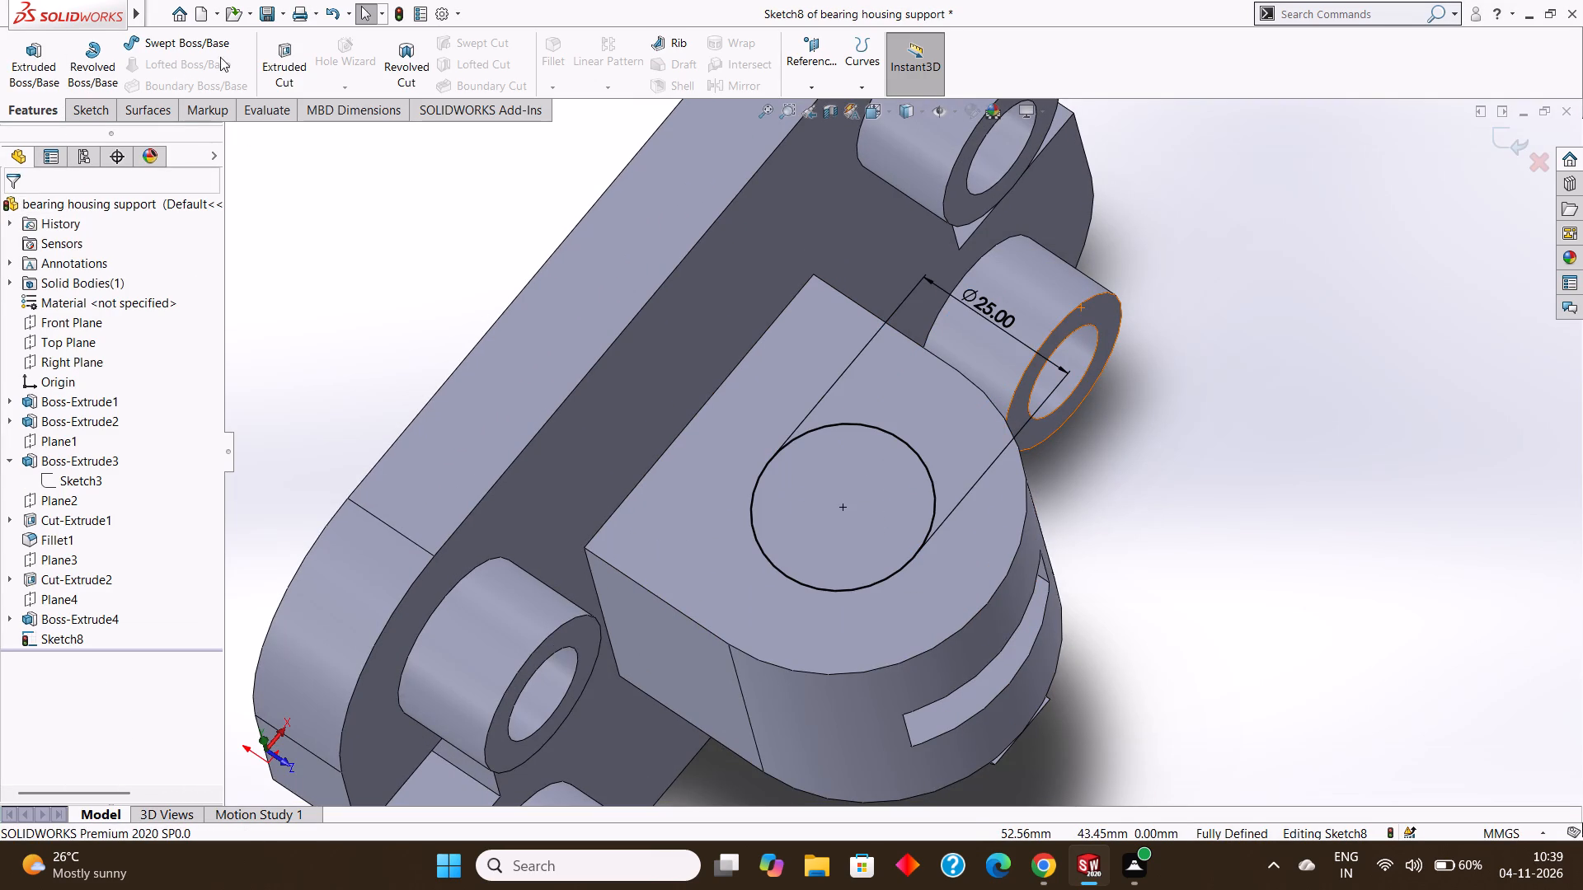
# Cut the 25 mm circle on the housing's end face as a blind Extruded Cut 15 mm deep.
pyautogui.click(289, 60)
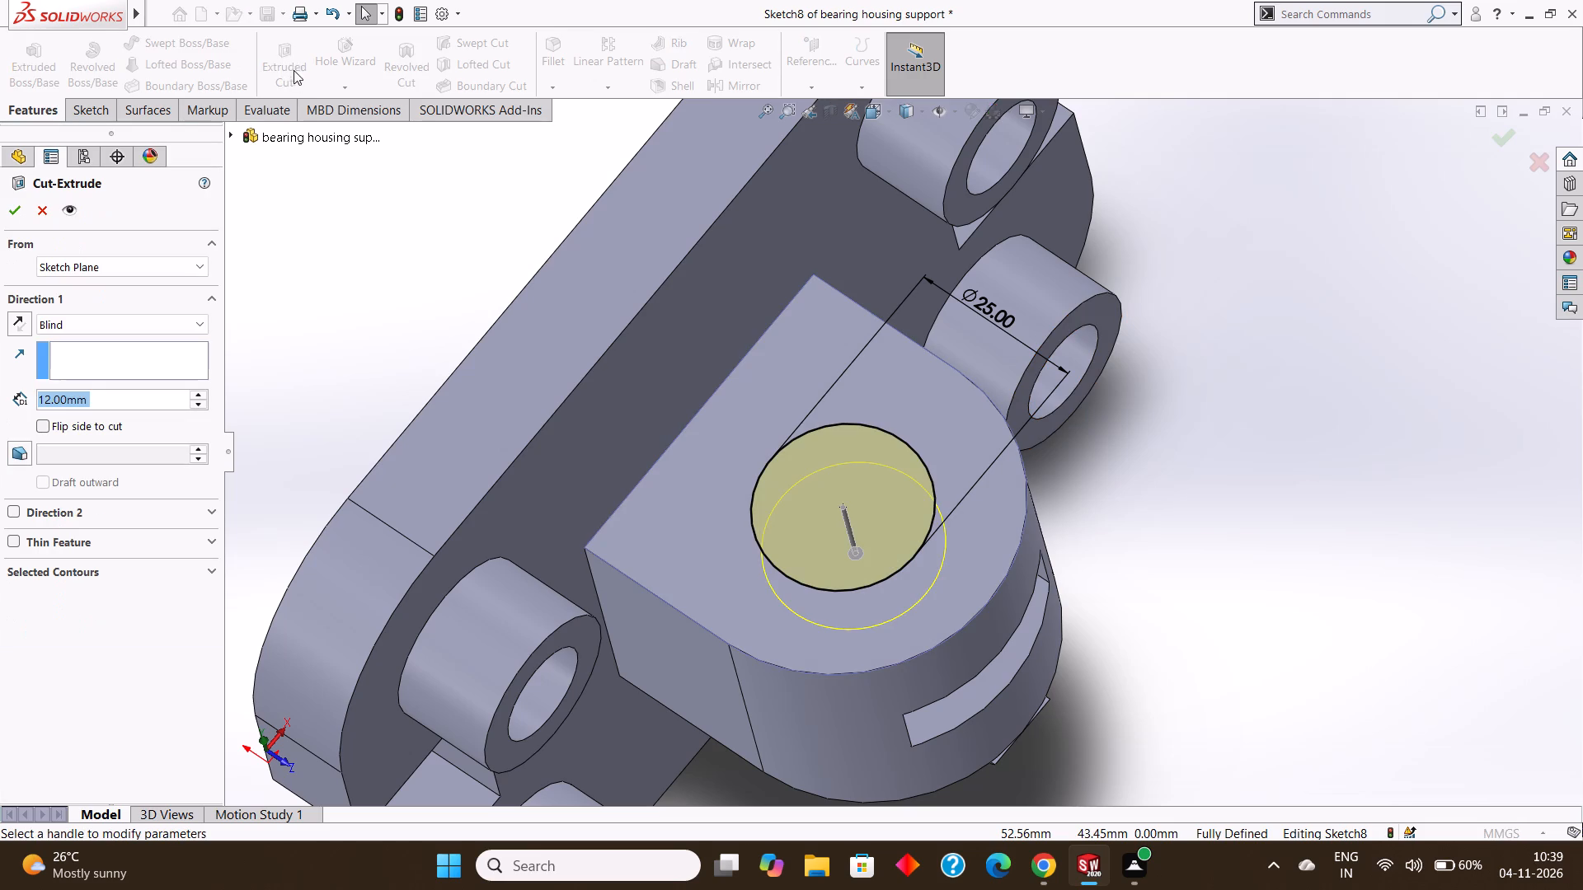
pyautogui.moveTo(561, 419); pyautogui.dragTo(550, 282, button='middle')
pyautogui.scroll(3, 564, 339)
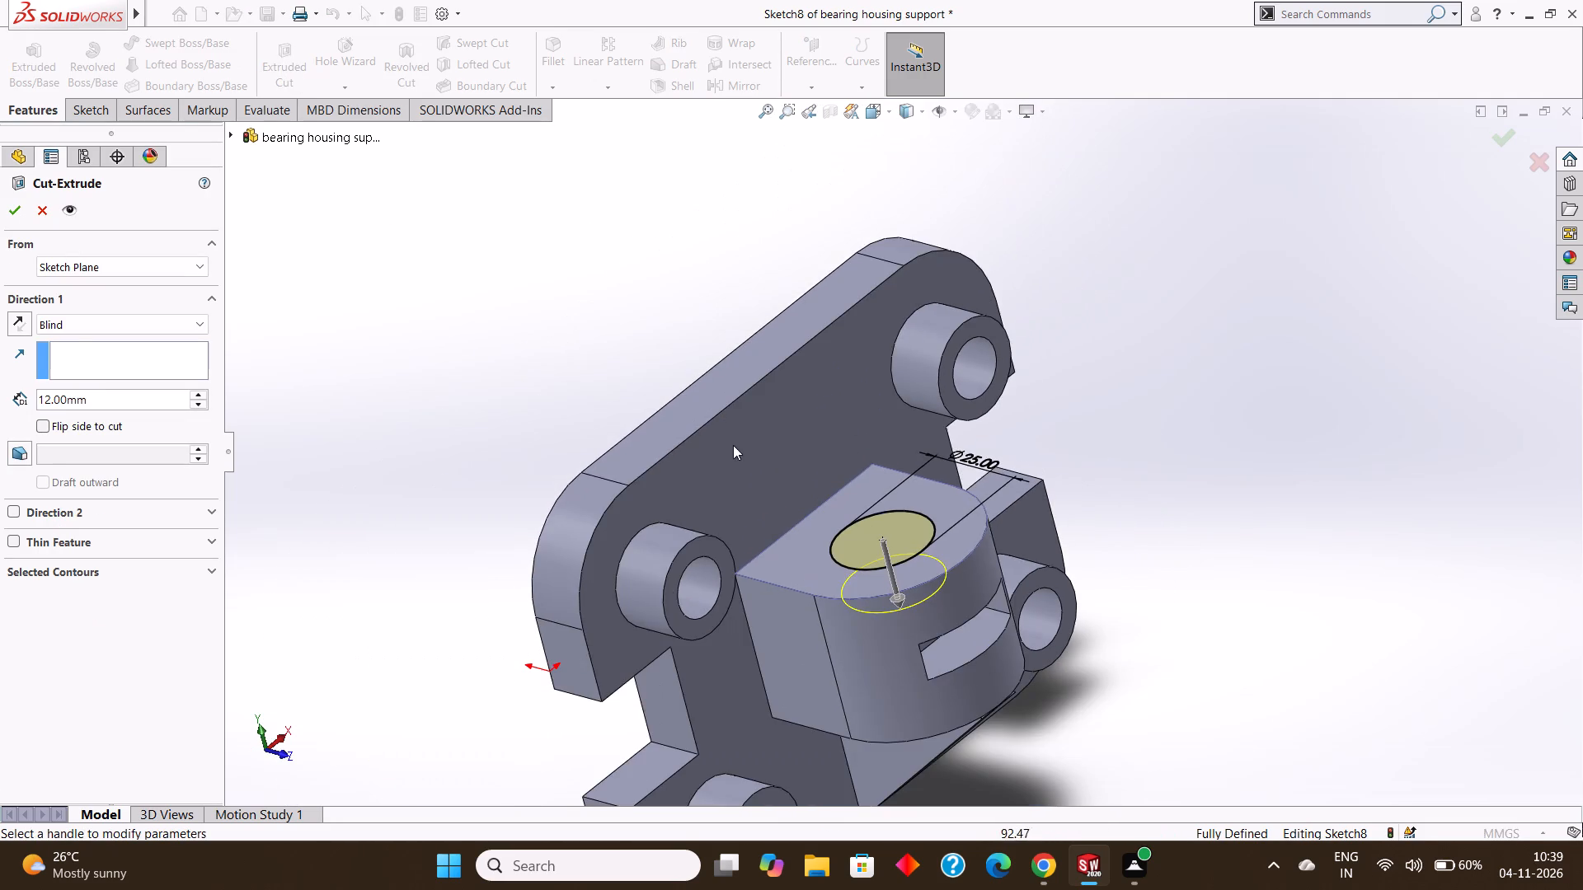
pyautogui.moveTo(734, 441); pyautogui.dragTo(679, 268, button='middle')
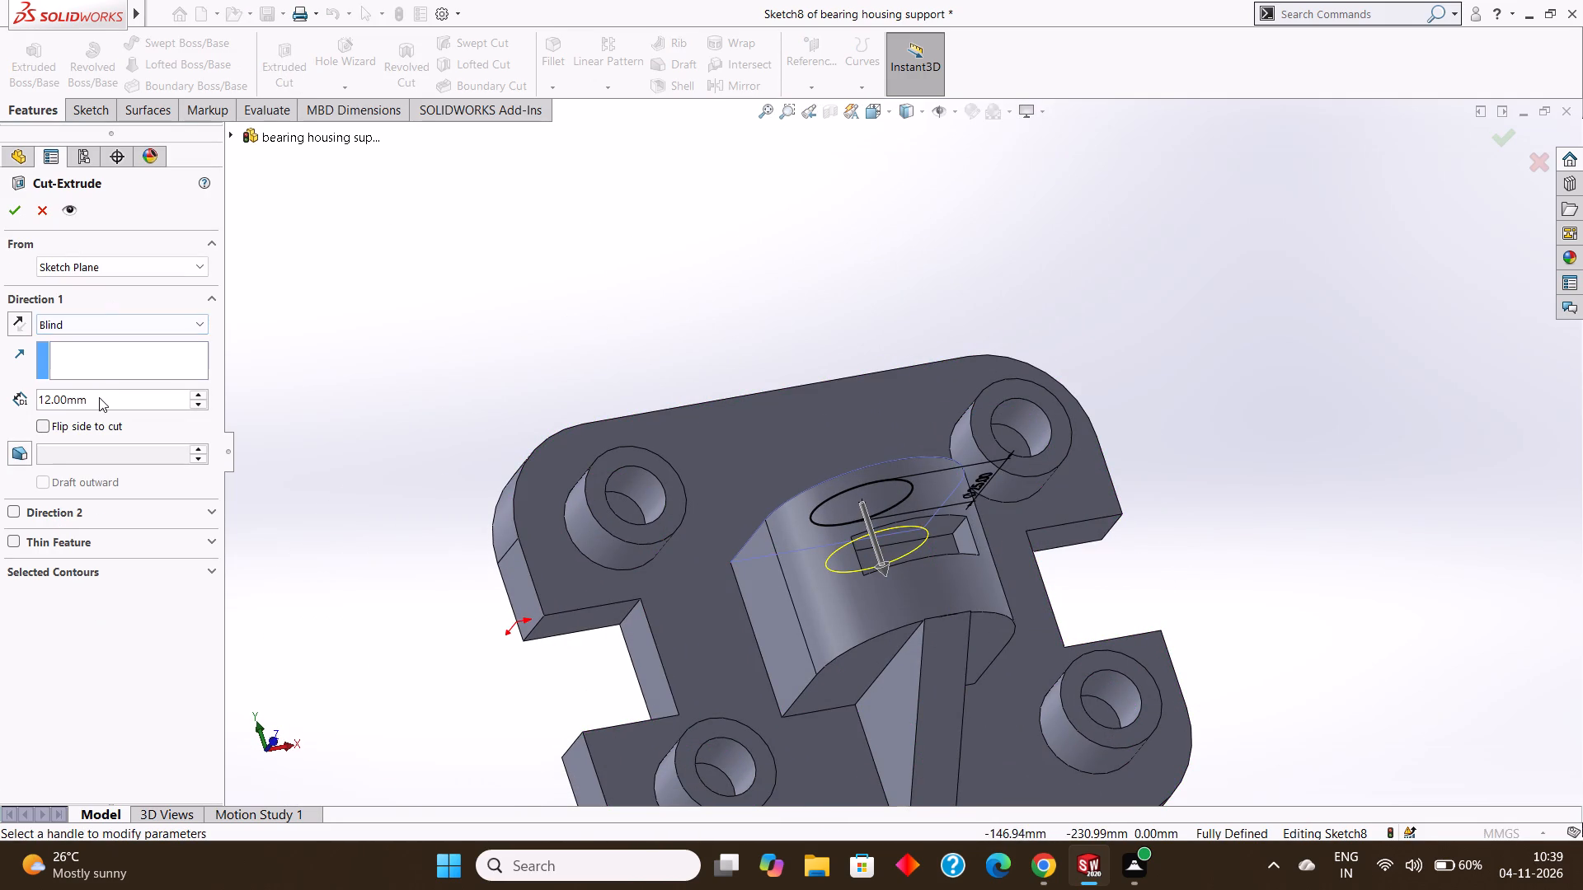
pyautogui.click(99, 397)
pyautogui.moveTo(132, 396); pyautogui.dragTo(30, 389)
pyautogui.press('2')
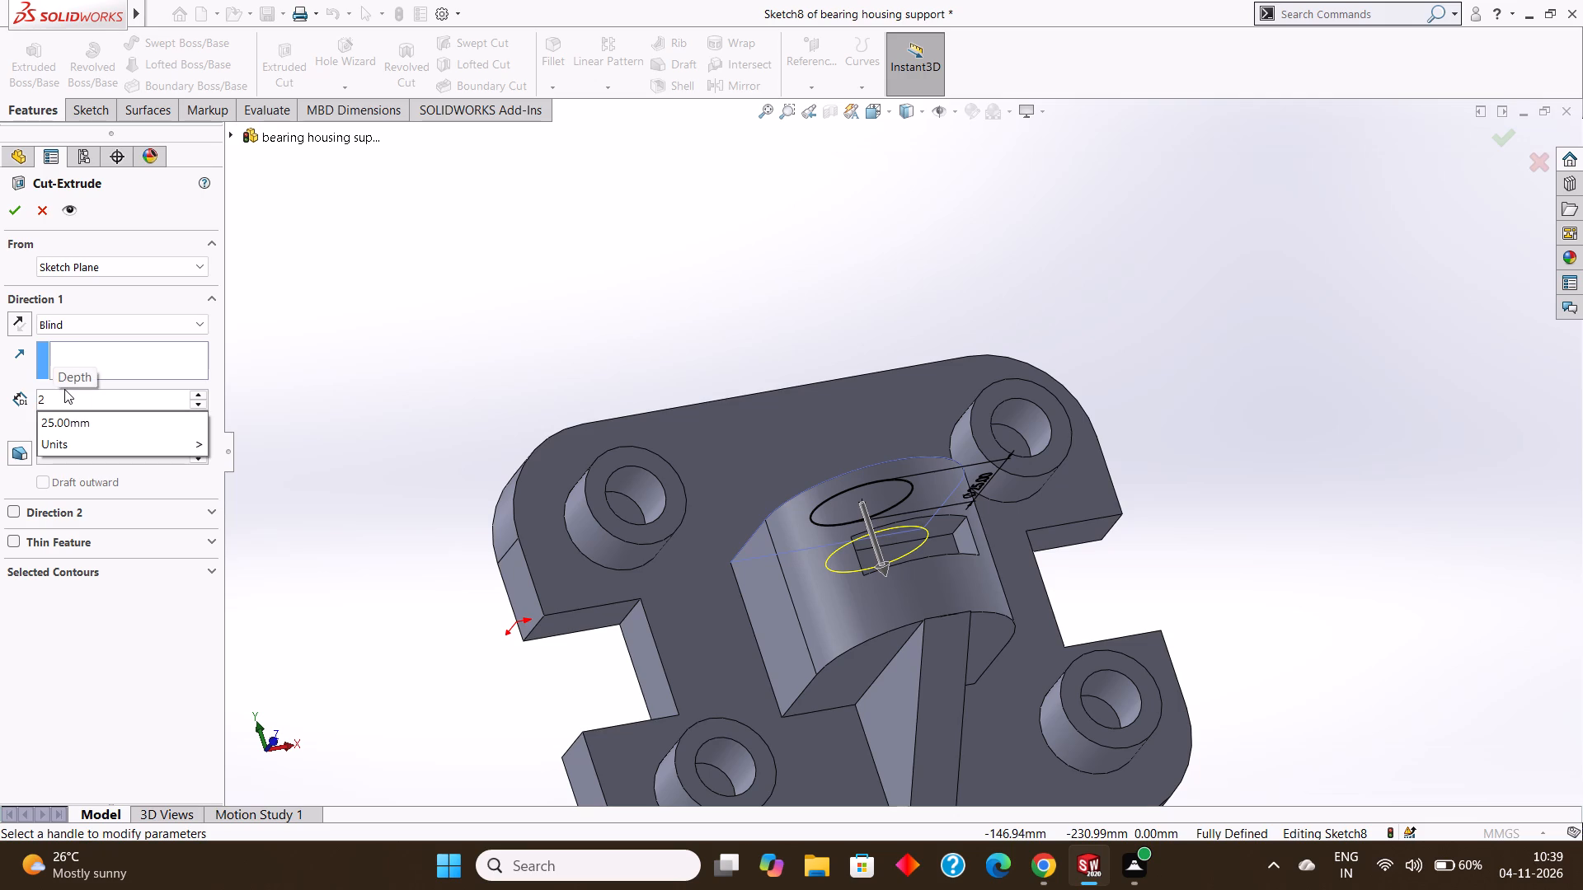
pyautogui.press('BackSpace')
pyautogui.write('15')
pyautogui.press('Return')
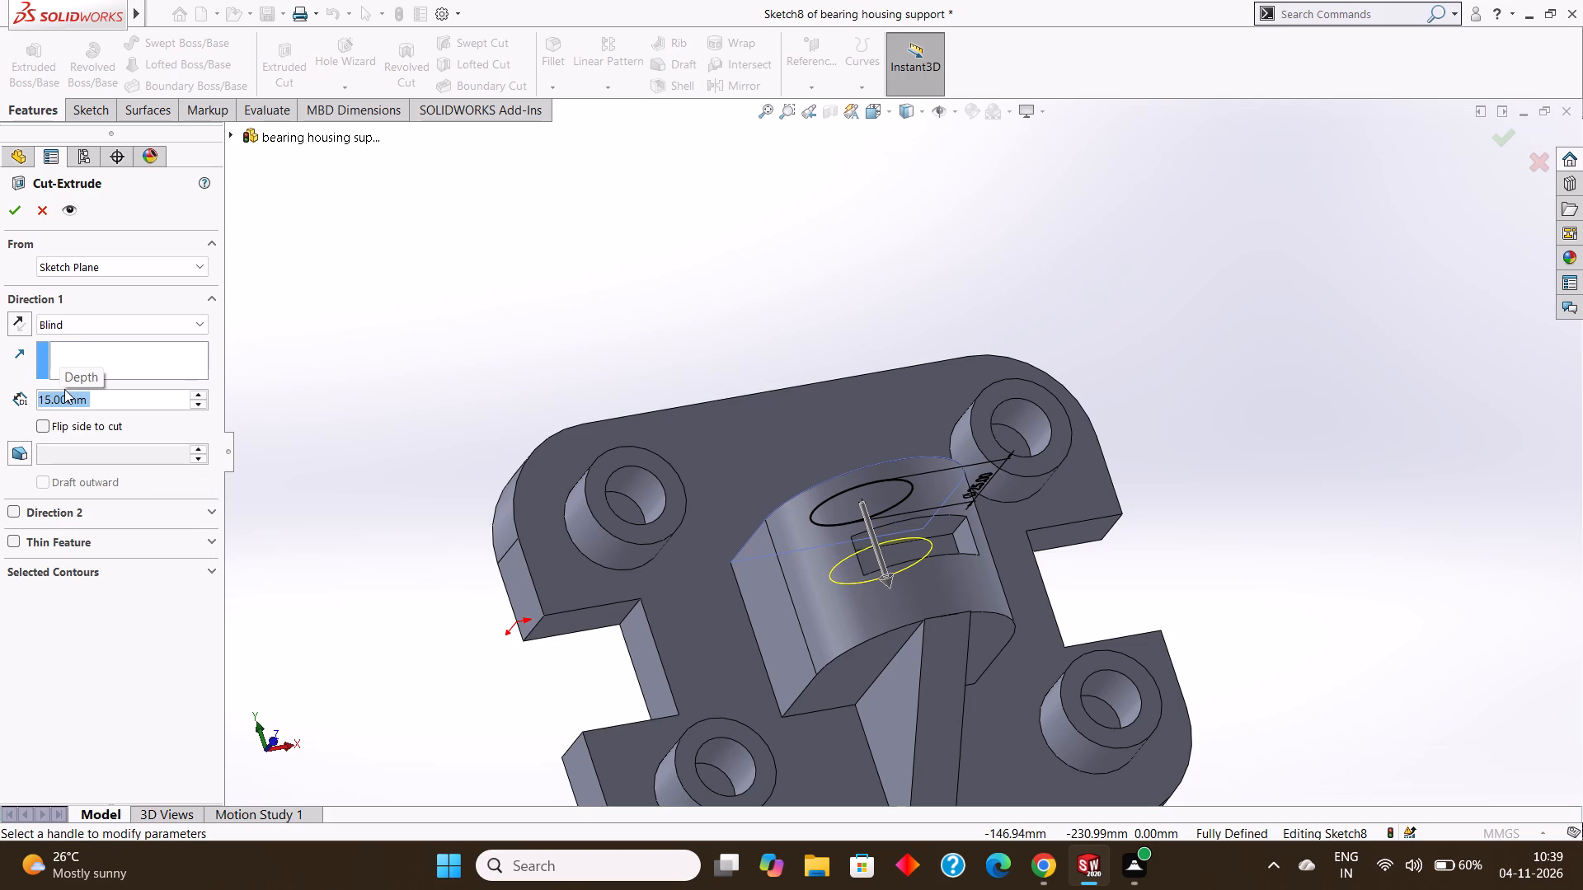
pyautogui.moveTo(579, 411); pyautogui.dragTo(583, 483, button='middle')
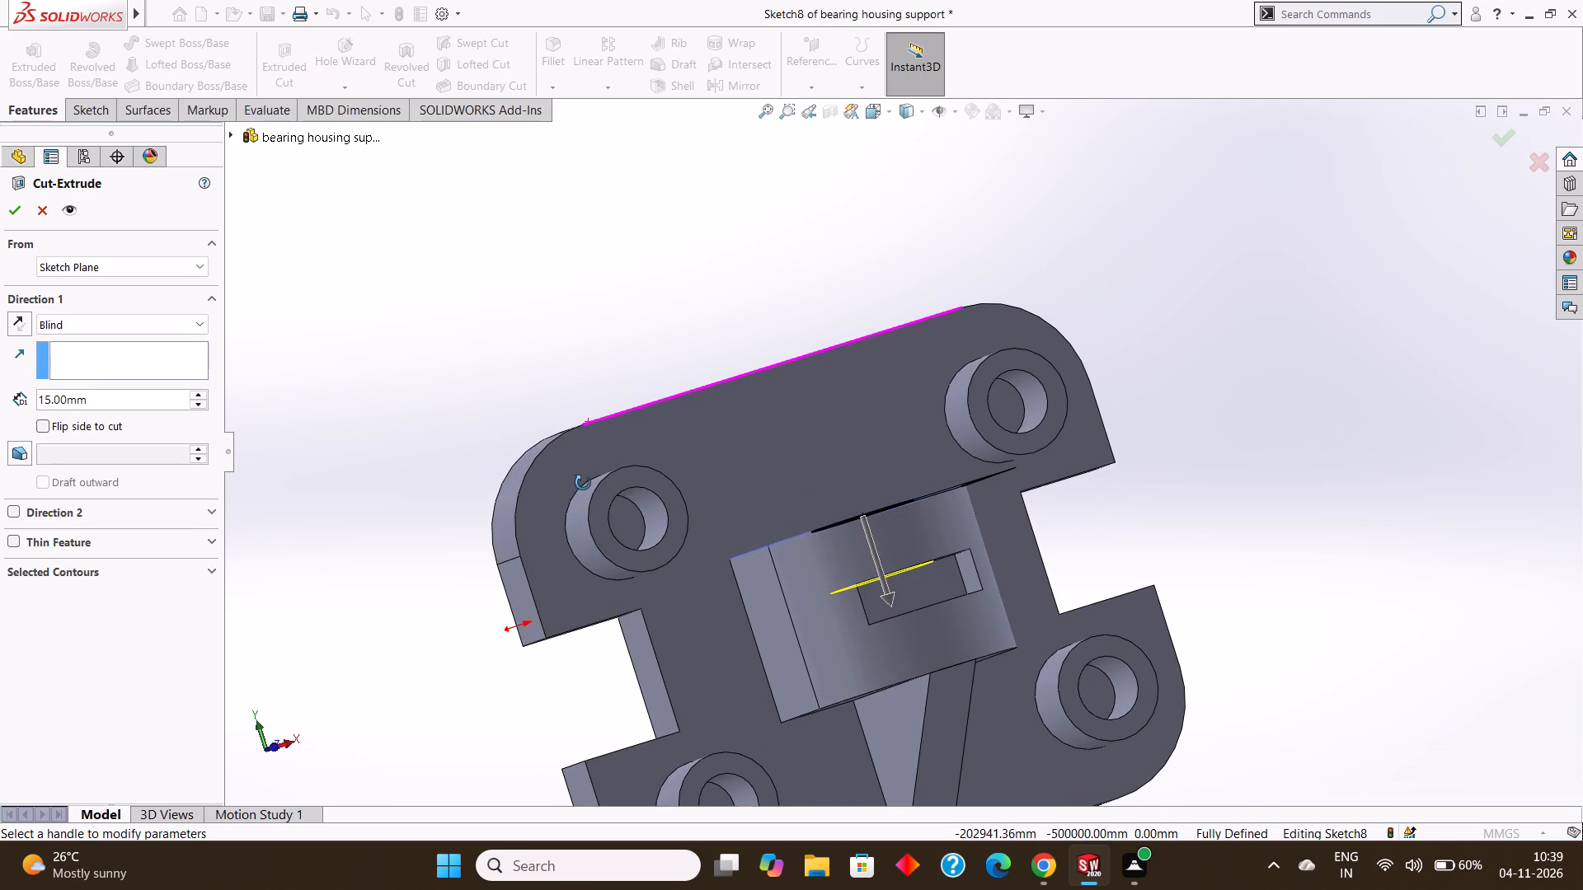
pyautogui.moveTo(583, 483); pyautogui.dragTo(583, 479, button='middle')
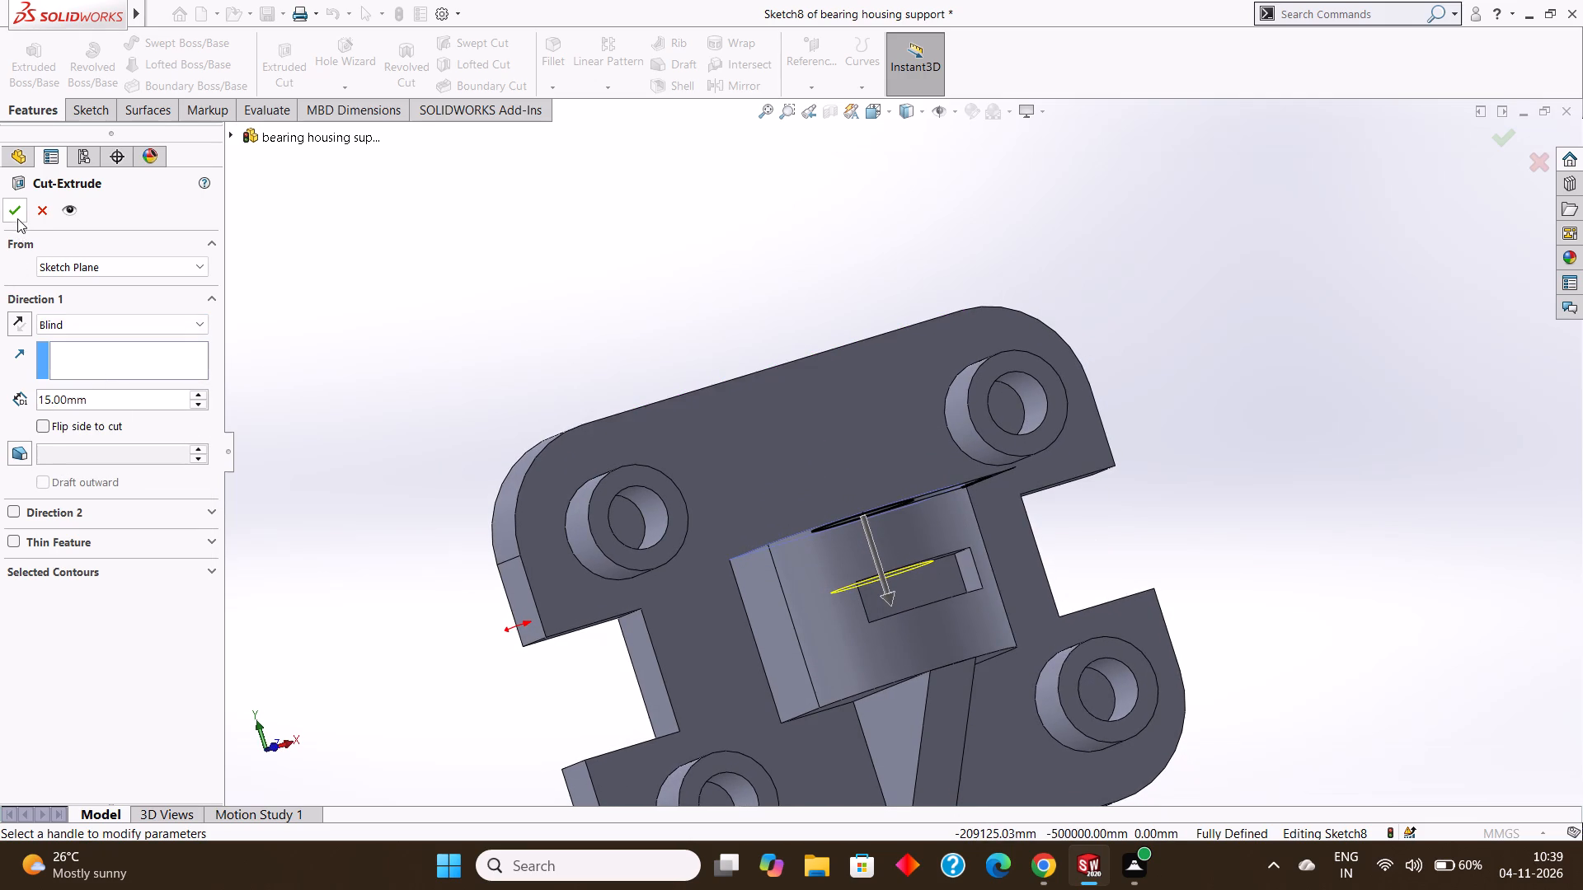
pyautogui.click(17, 214)
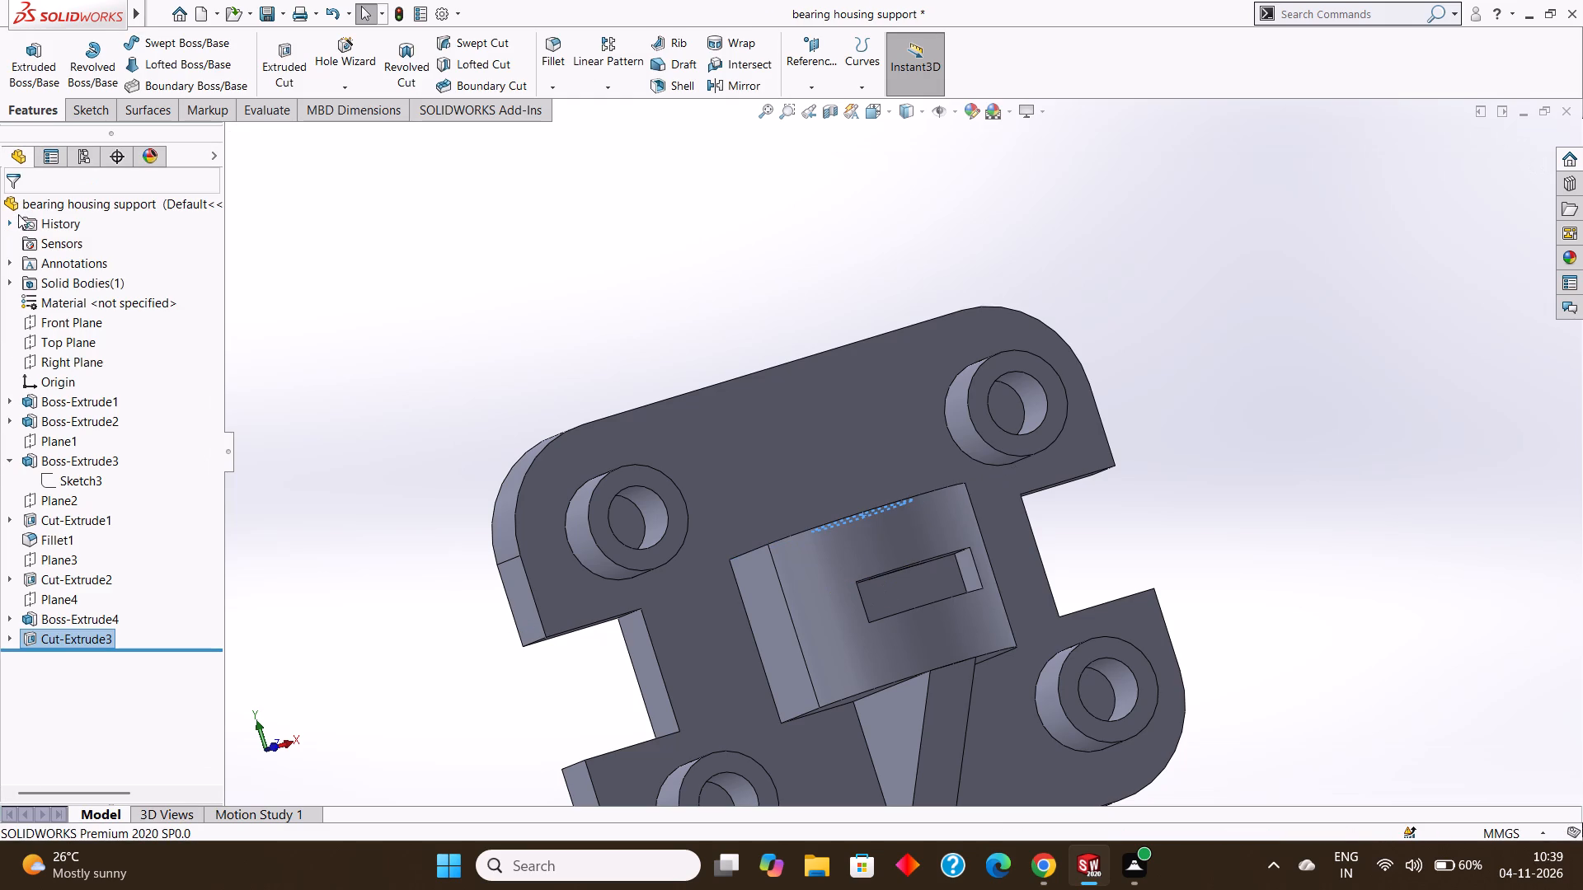
# Examine the new bore cut in the housing and the overall support from several angles.
pyautogui.moveTo(741, 351); pyautogui.dragTo(816, 546, button='middle')
pyautogui.scroll(3, 811, 548)
pyautogui.moveTo(788, 524); pyautogui.dragTo(763, 473, button='middle')
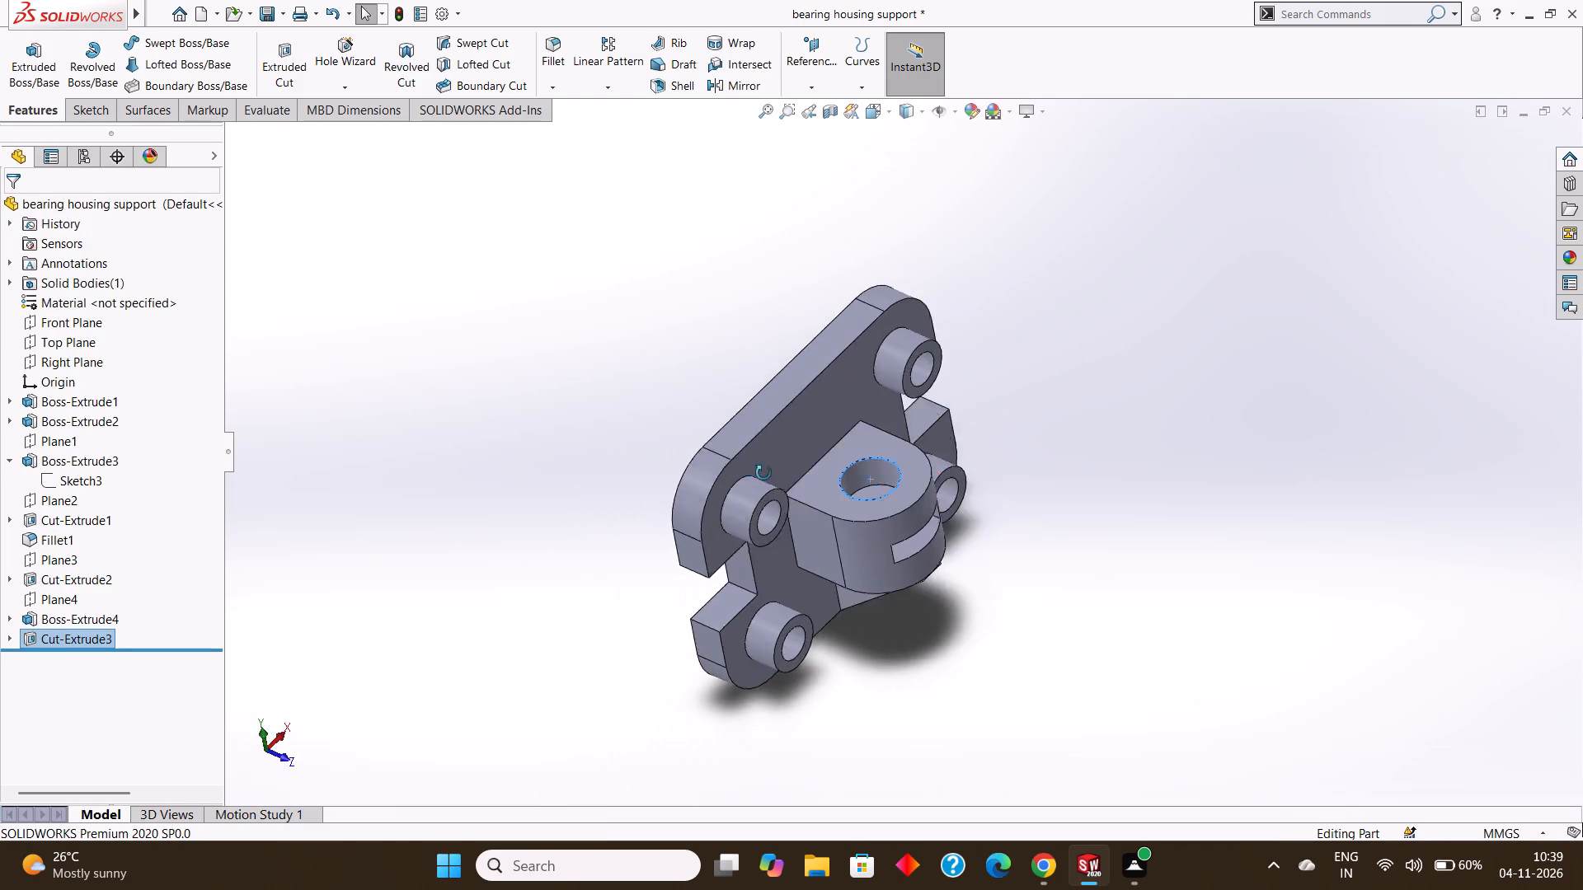
pyautogui.moveTo(763, 473); pyautogui.dragTo(691, 363, button='middle')
pyautogui.scroll(3, 700, 420)
pyautogui.moveTo(703, 452); pyautogui.dragTo(679, 340, button='middle')
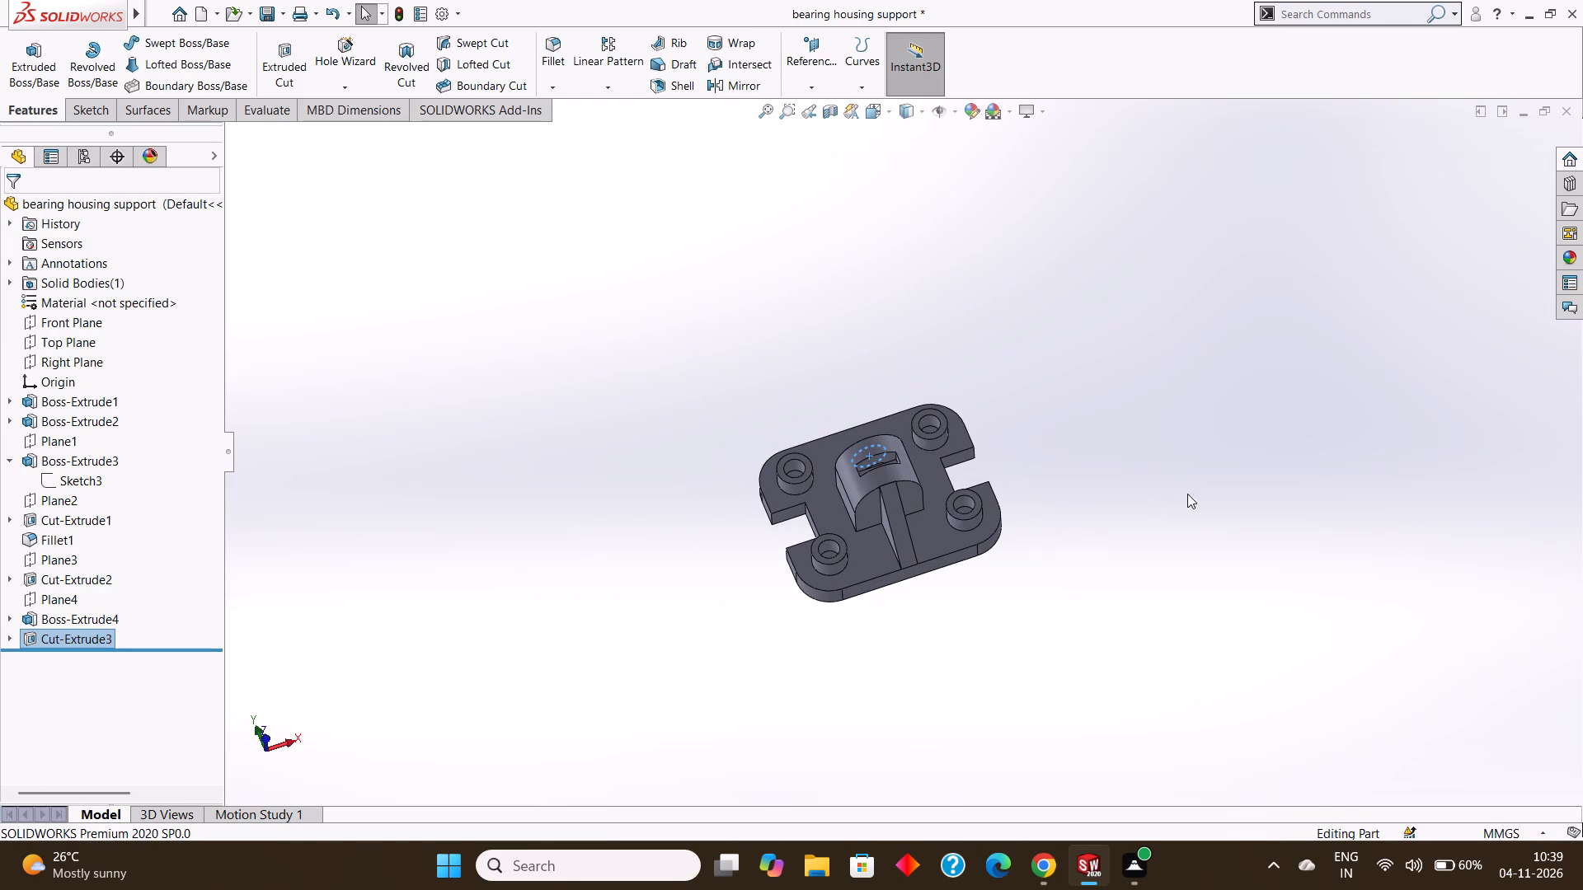
pyautogui.moveTo(1175, 499); pyautogui.dragTo(1170, 434, button='middle')
pyautogui.moveTo(1161, 442); pyautogui.dragTo(1162, 427, button='middle')
pyautogui.moveTo(1161, 436); pyautogui.dragTo(1167, 420, button='middle')
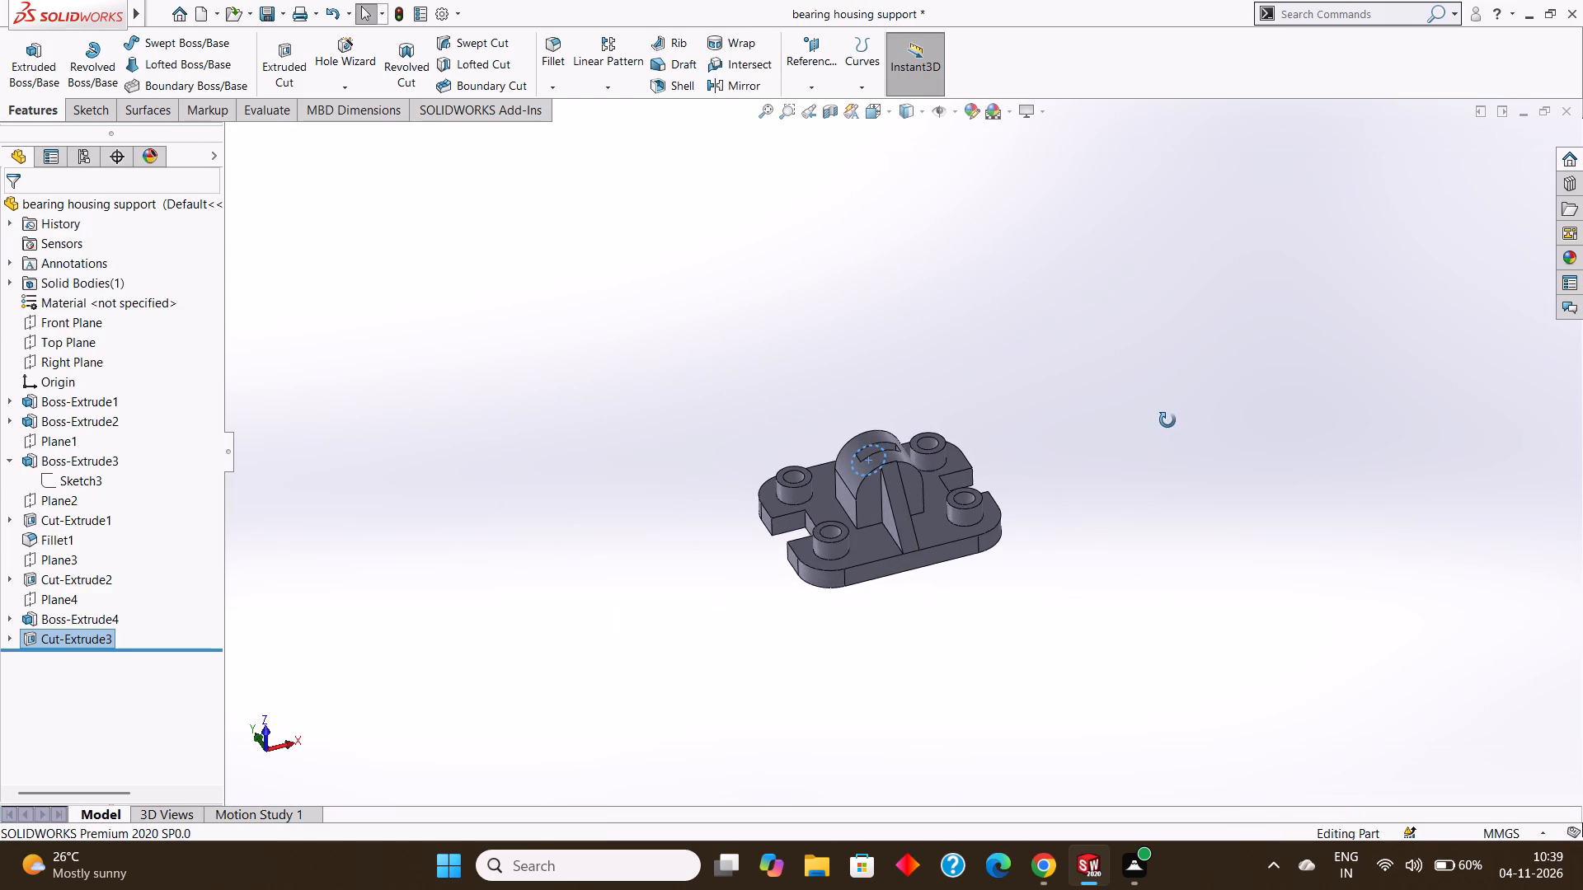
pyautogui.moveTo(1167, 420); pyautogui.dragTo(1168, 419, button='middle')
pyautogui.scroll(1, 1168, 419)
pyautogui.moveTo(1170, 429); pyautogui.dragTo(1178, 417, button='middle')
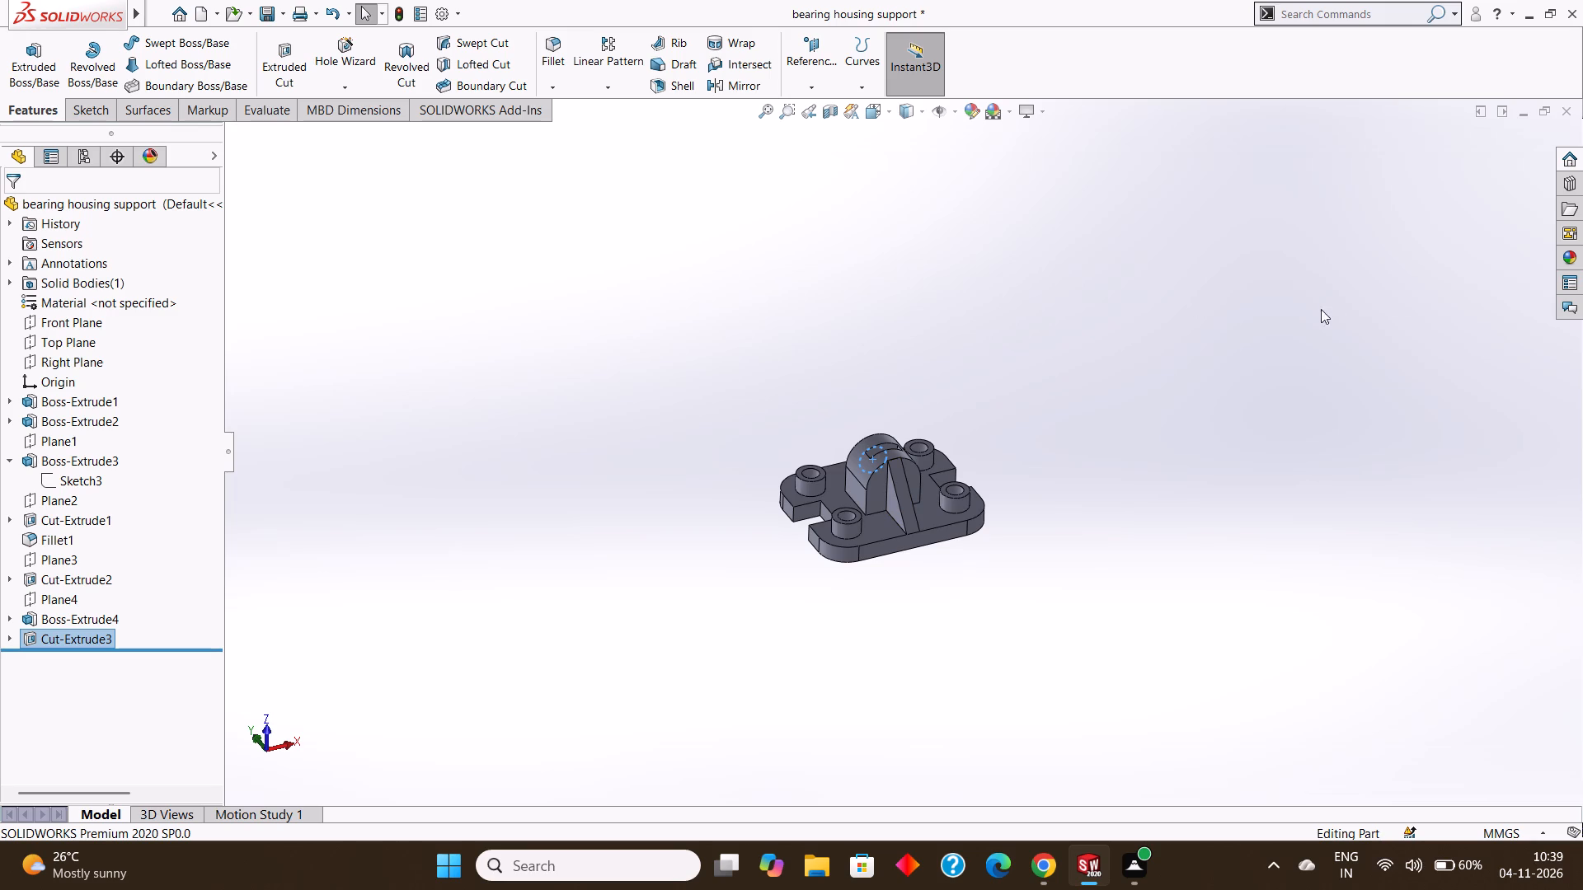
# Apply the solid Red appearance to the whole bearing housing support.
pyautogui.click(1571, 251)
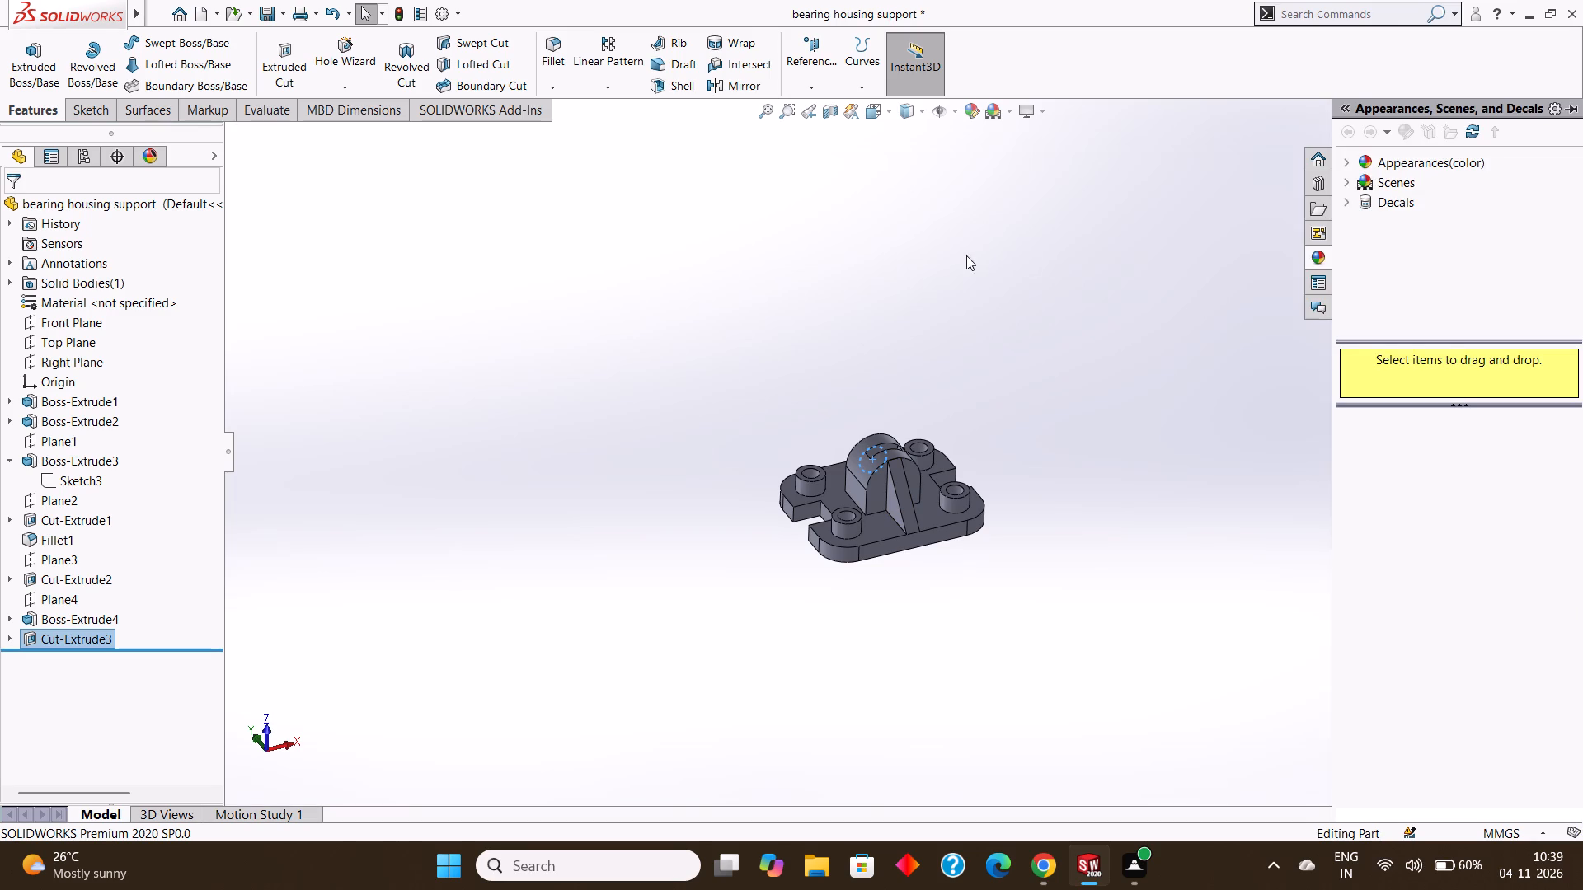
pyautogui.click(1347, 181)
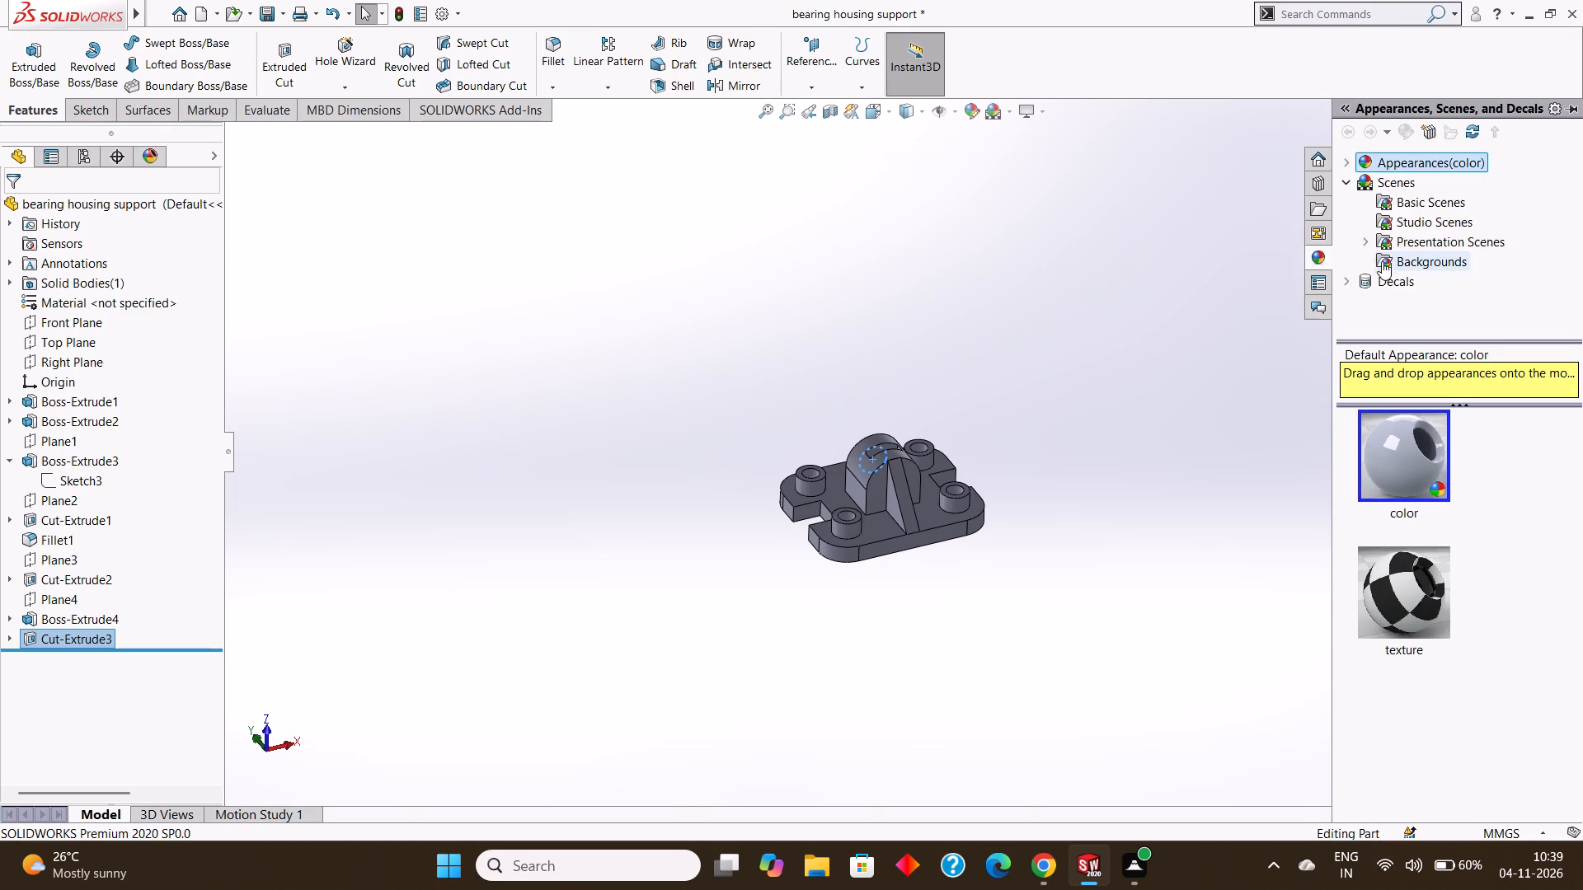
pyautogui.click(1353, 184)
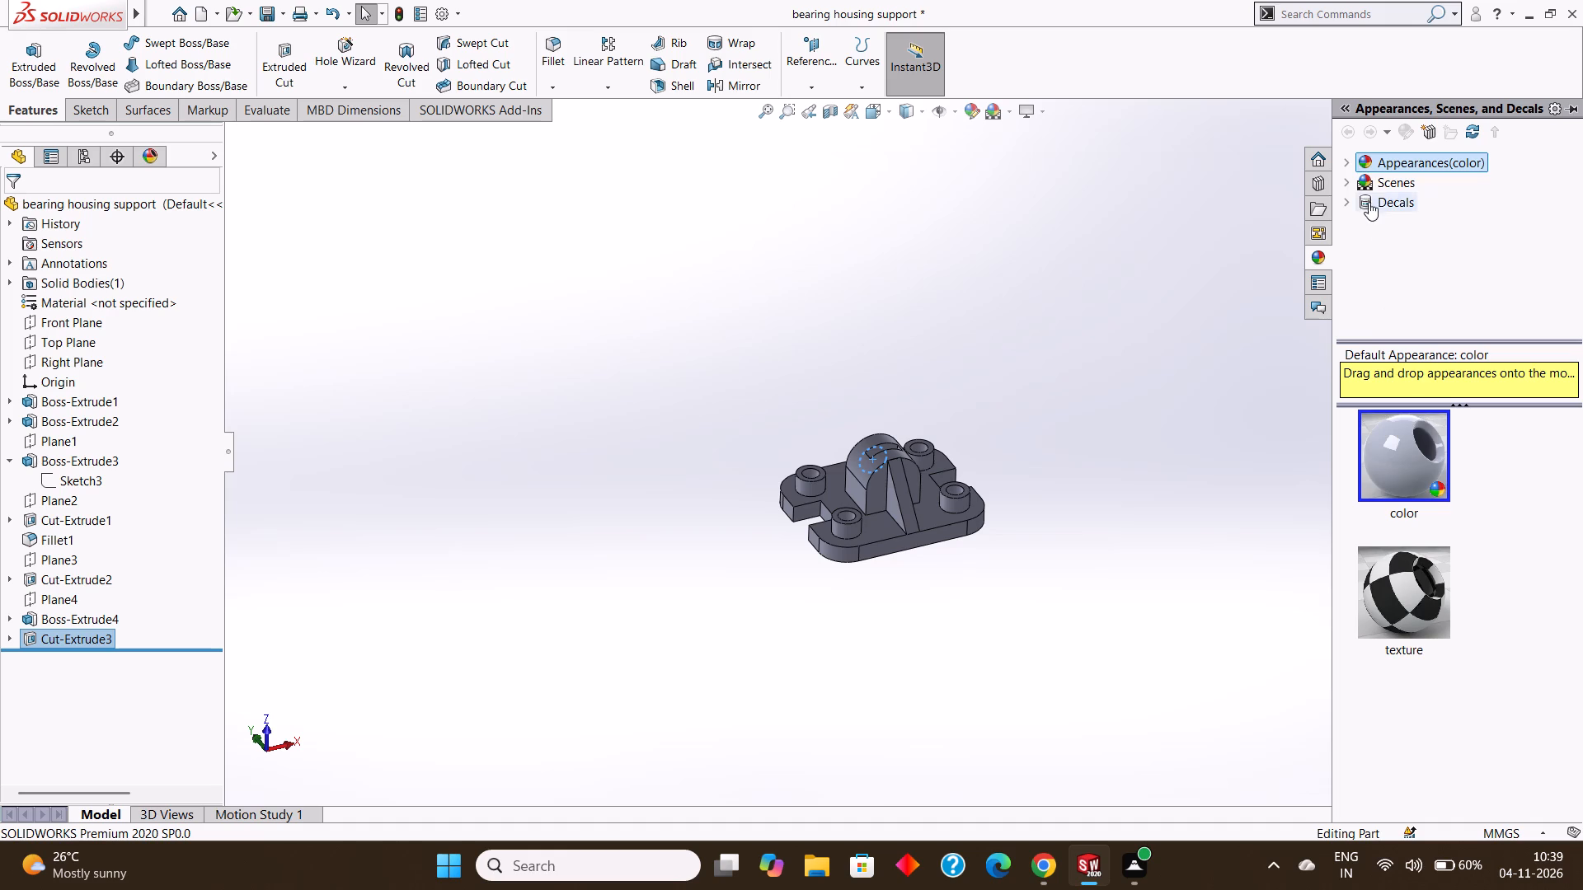
pyautogui.click(1350, 162)
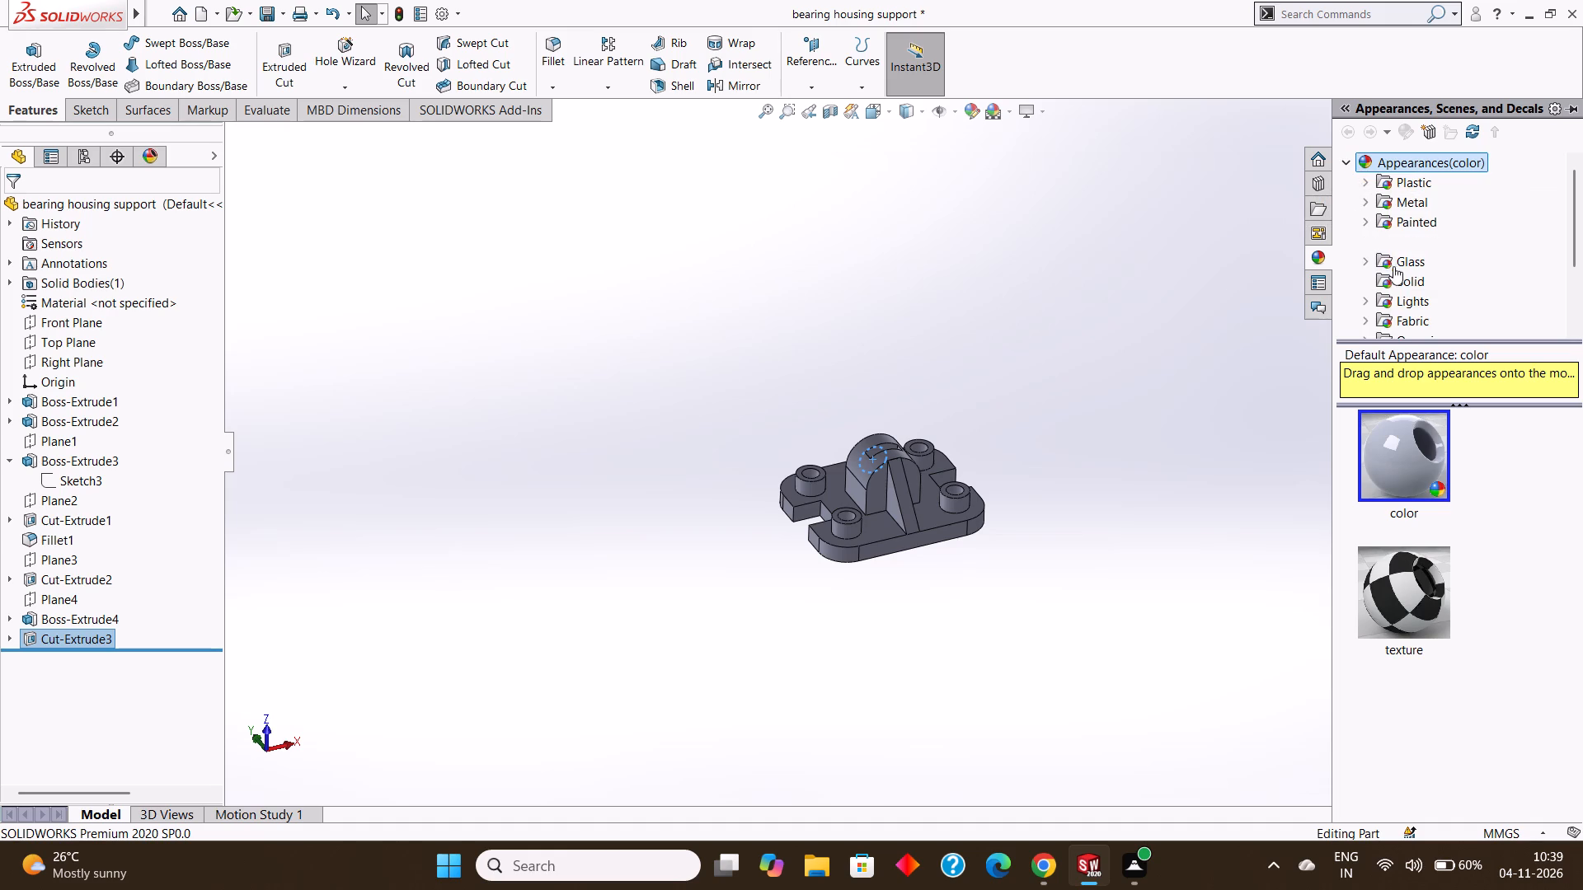
pyautogui.click(1395, 274)
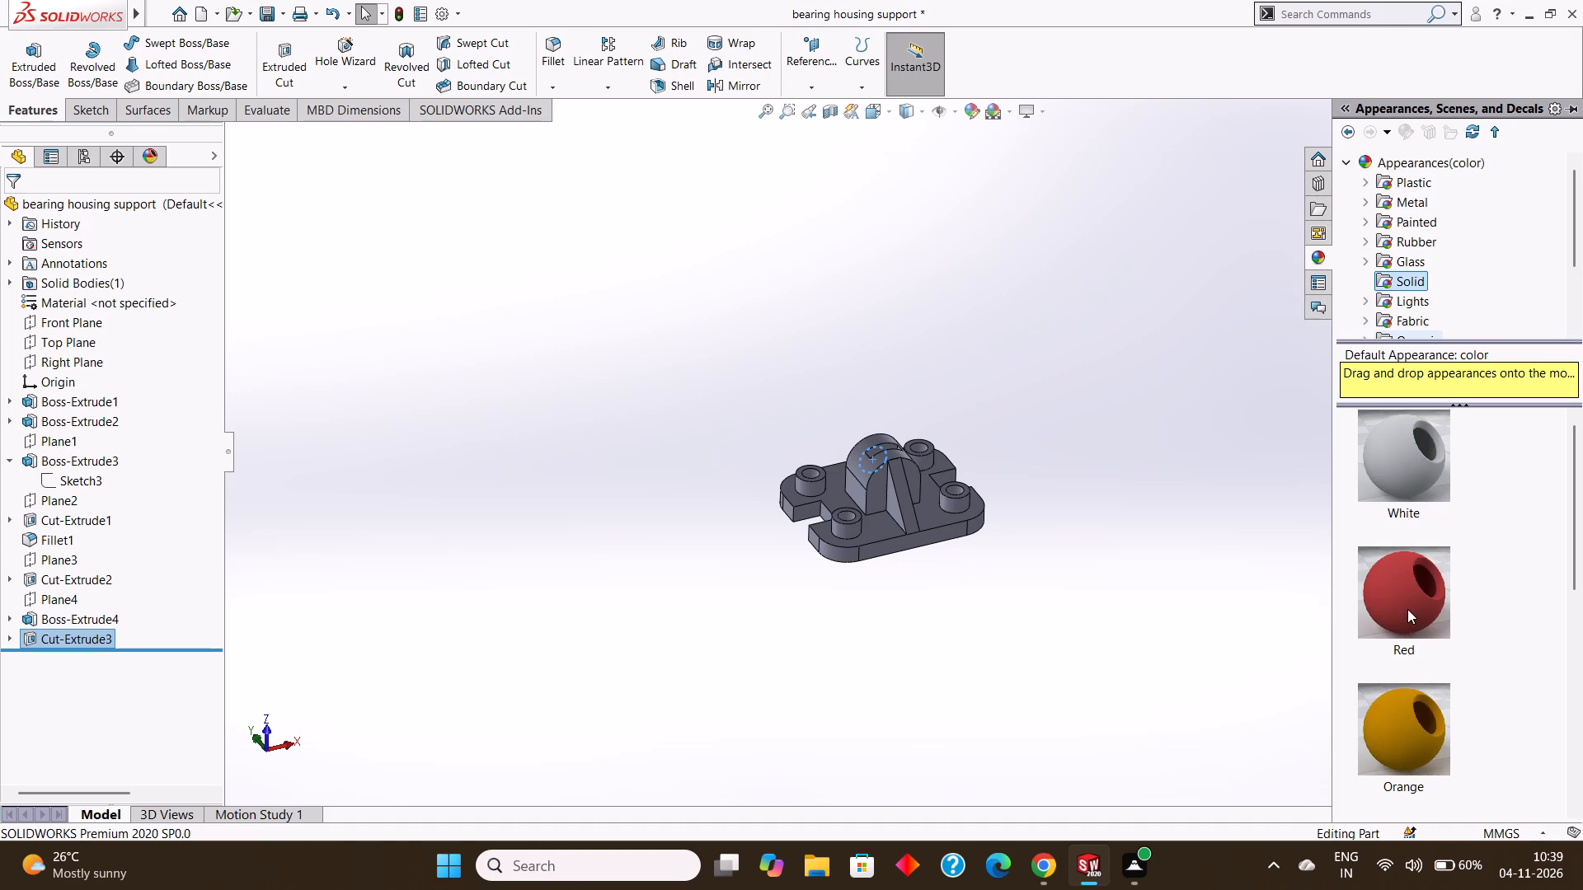
pyautogui.moveTo(1407, 609); pyautogui.dragTo(886, 475)
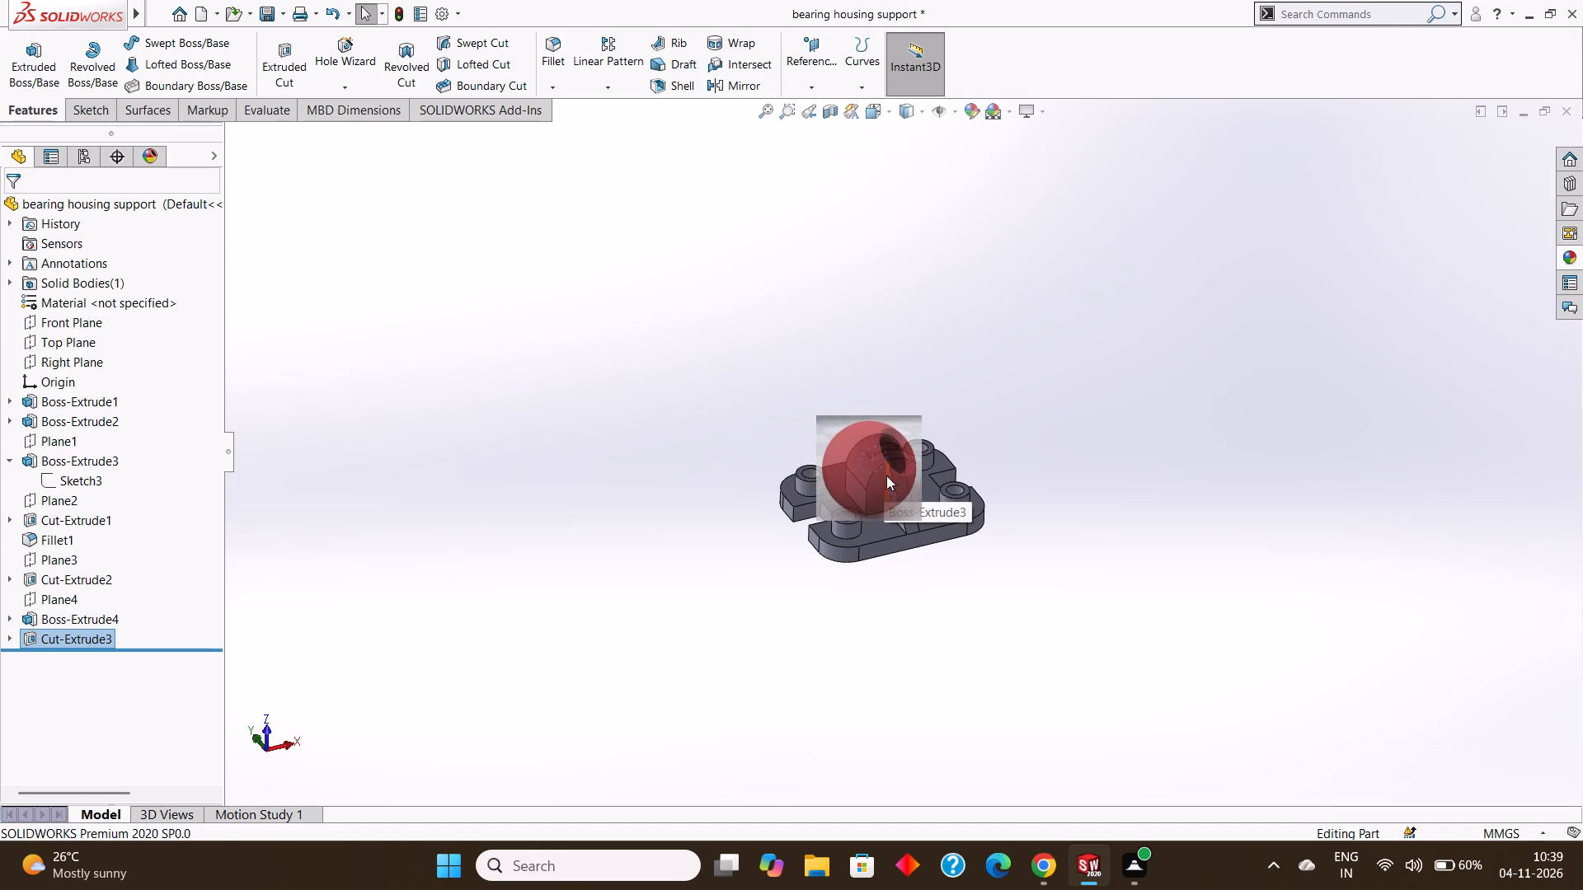
pyautogui.click(889, 473)
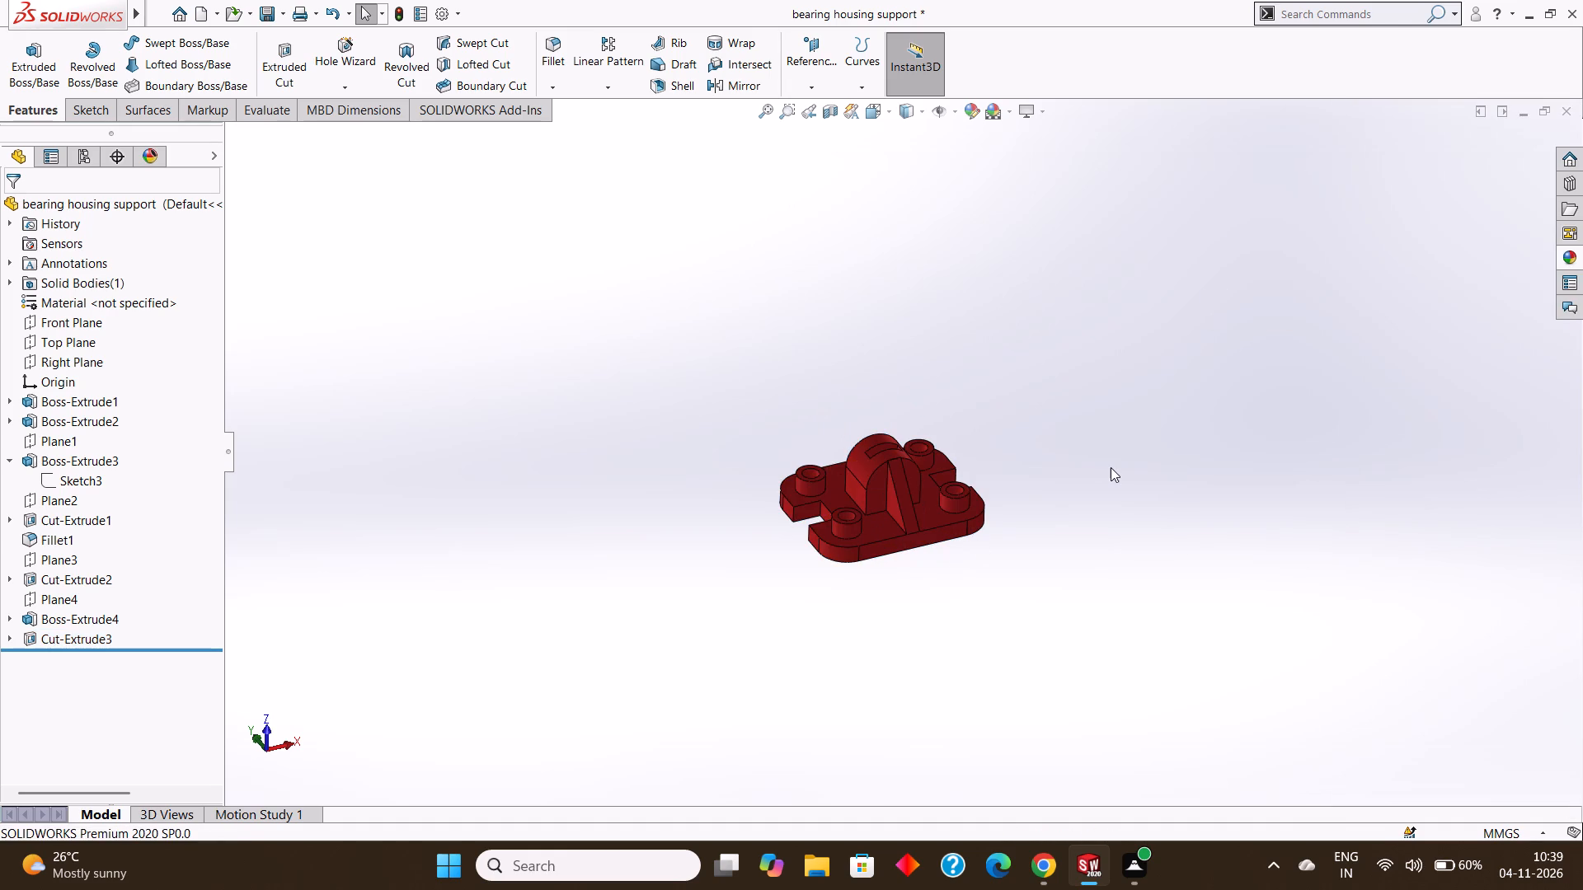
pyautogui.click(1111, 466)
pyautogui.moveTo(1112, 466); pyautogui.dragTo(1130, 461, button='middle')
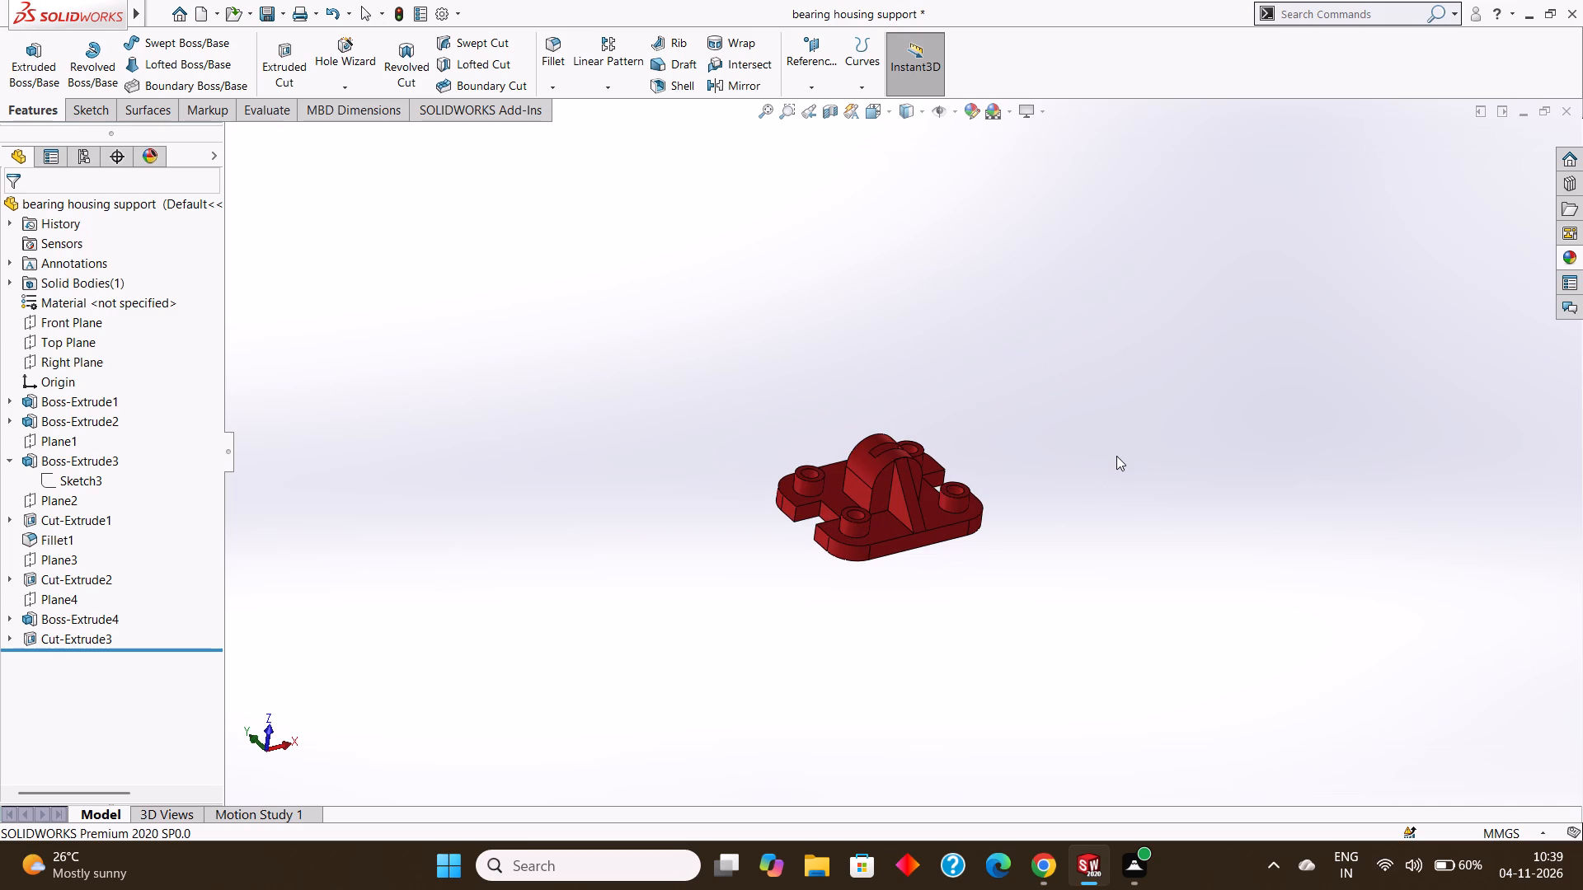
# Save the bearing housing support part.
pyautogui.hotkey('ctrl', 's')
pyautogui.hotkey('ctrl', 's')
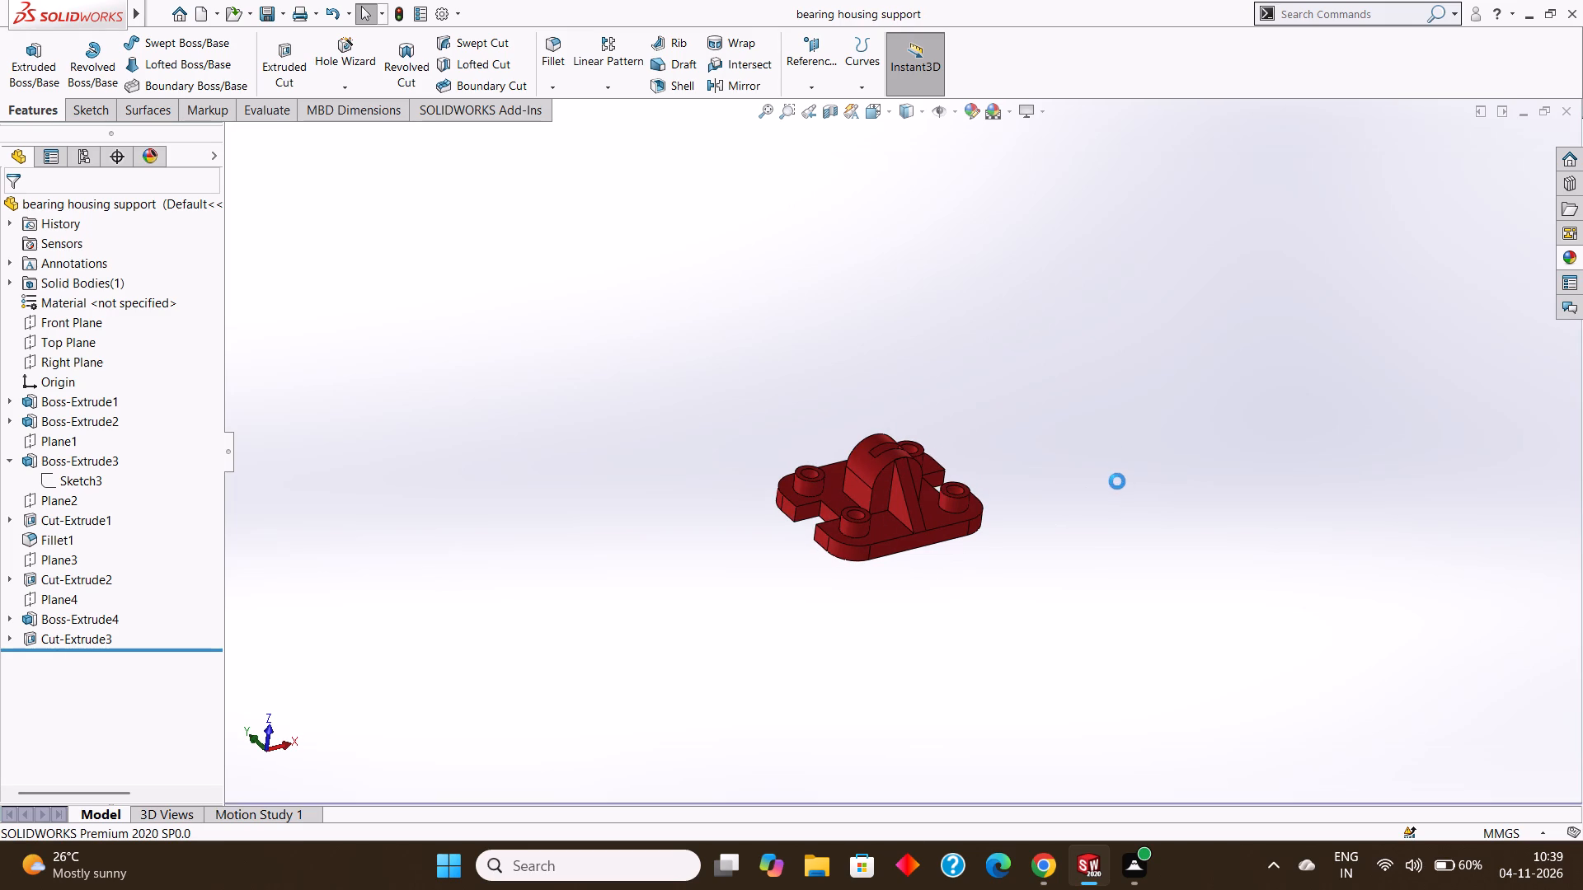
pyautogui.click(284, 12)
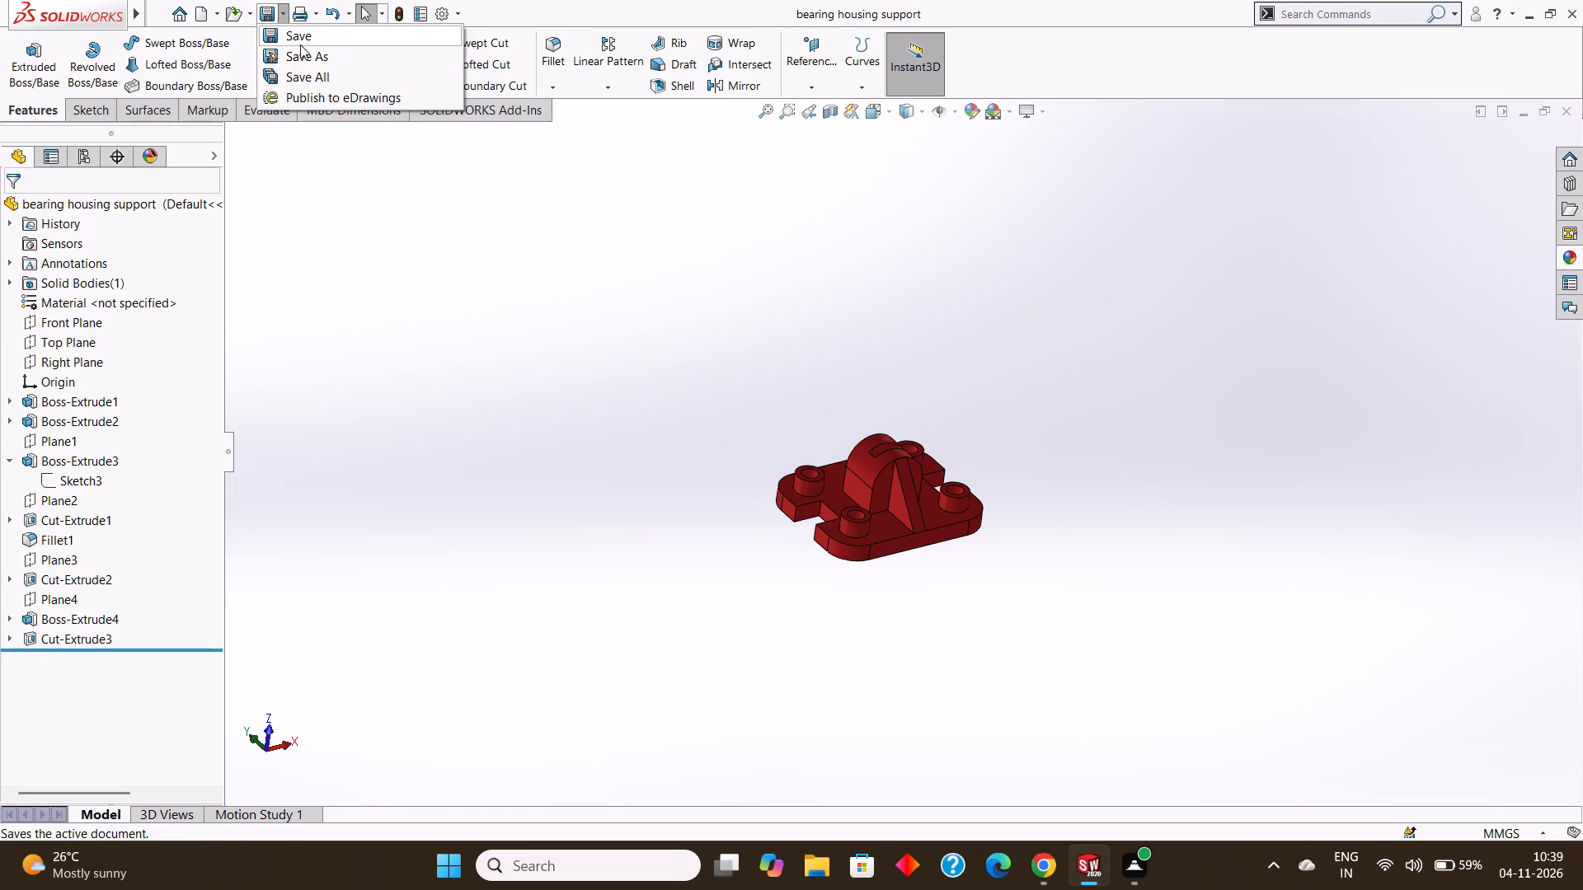
pyautogui.click(302, 45)
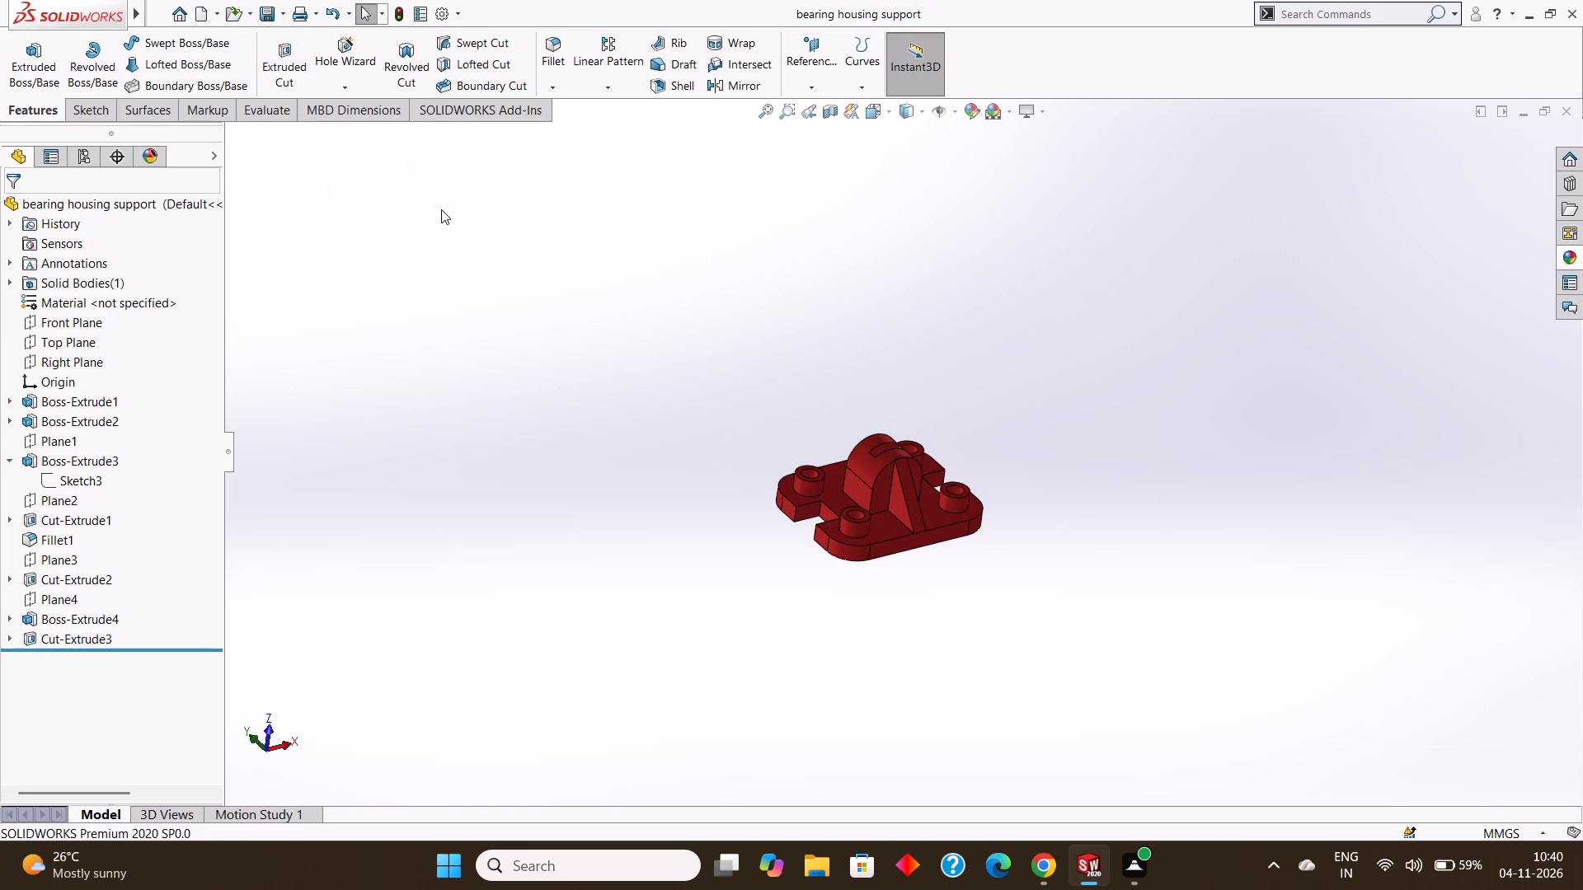
# Export the part as an Adobe PDF named bearing housing support in the tryfuji folder.
pyautogui.click(276, 7)
pyautogui.click(279, 16)
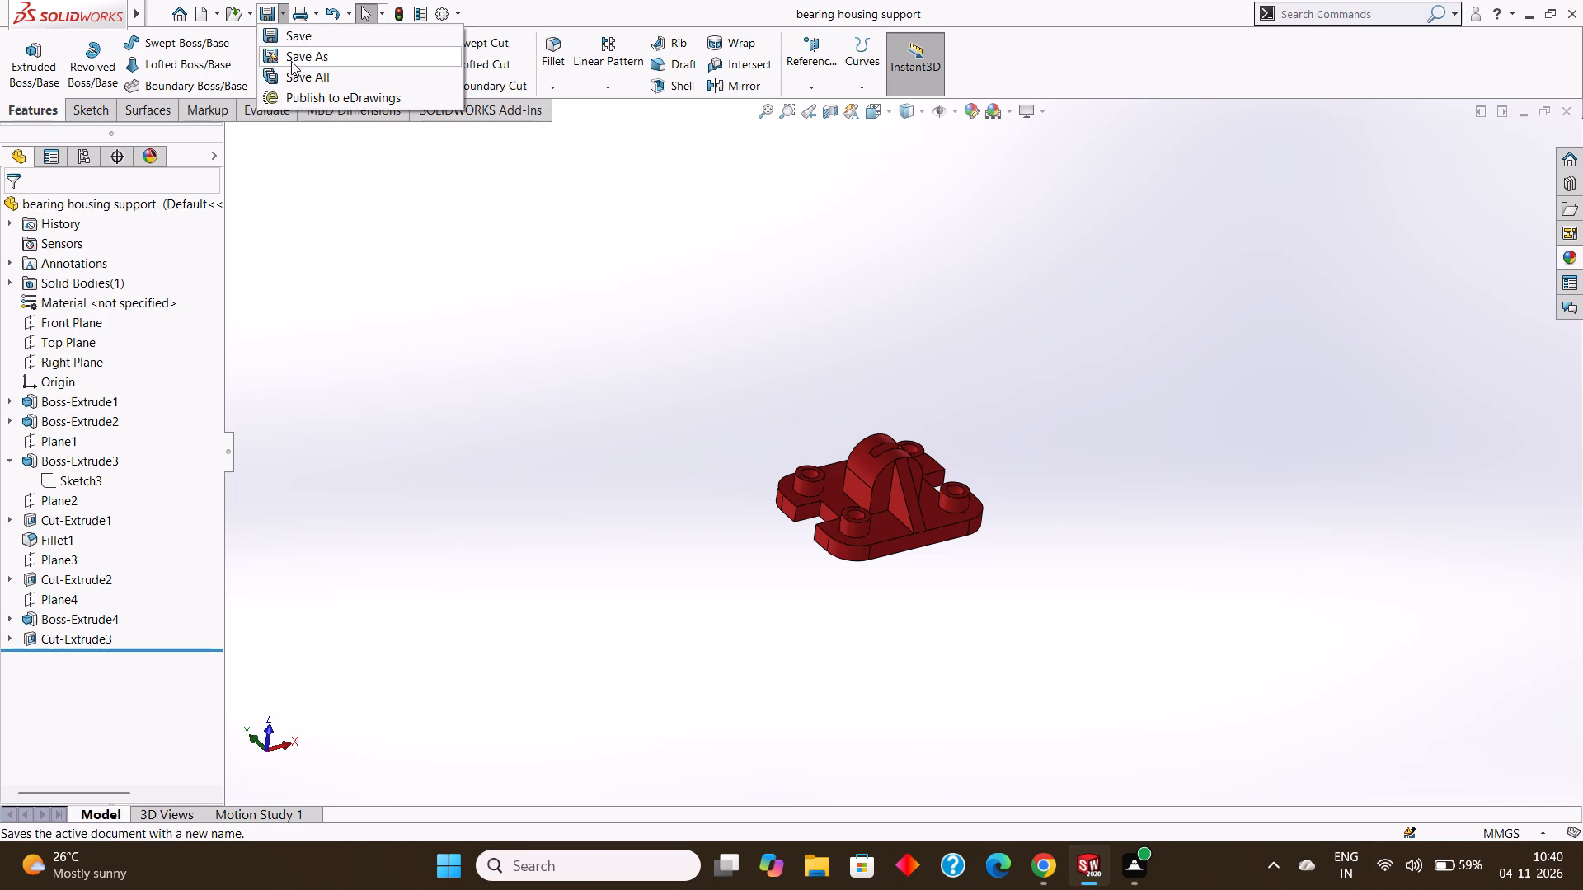
pyautogui.click(292, 60)
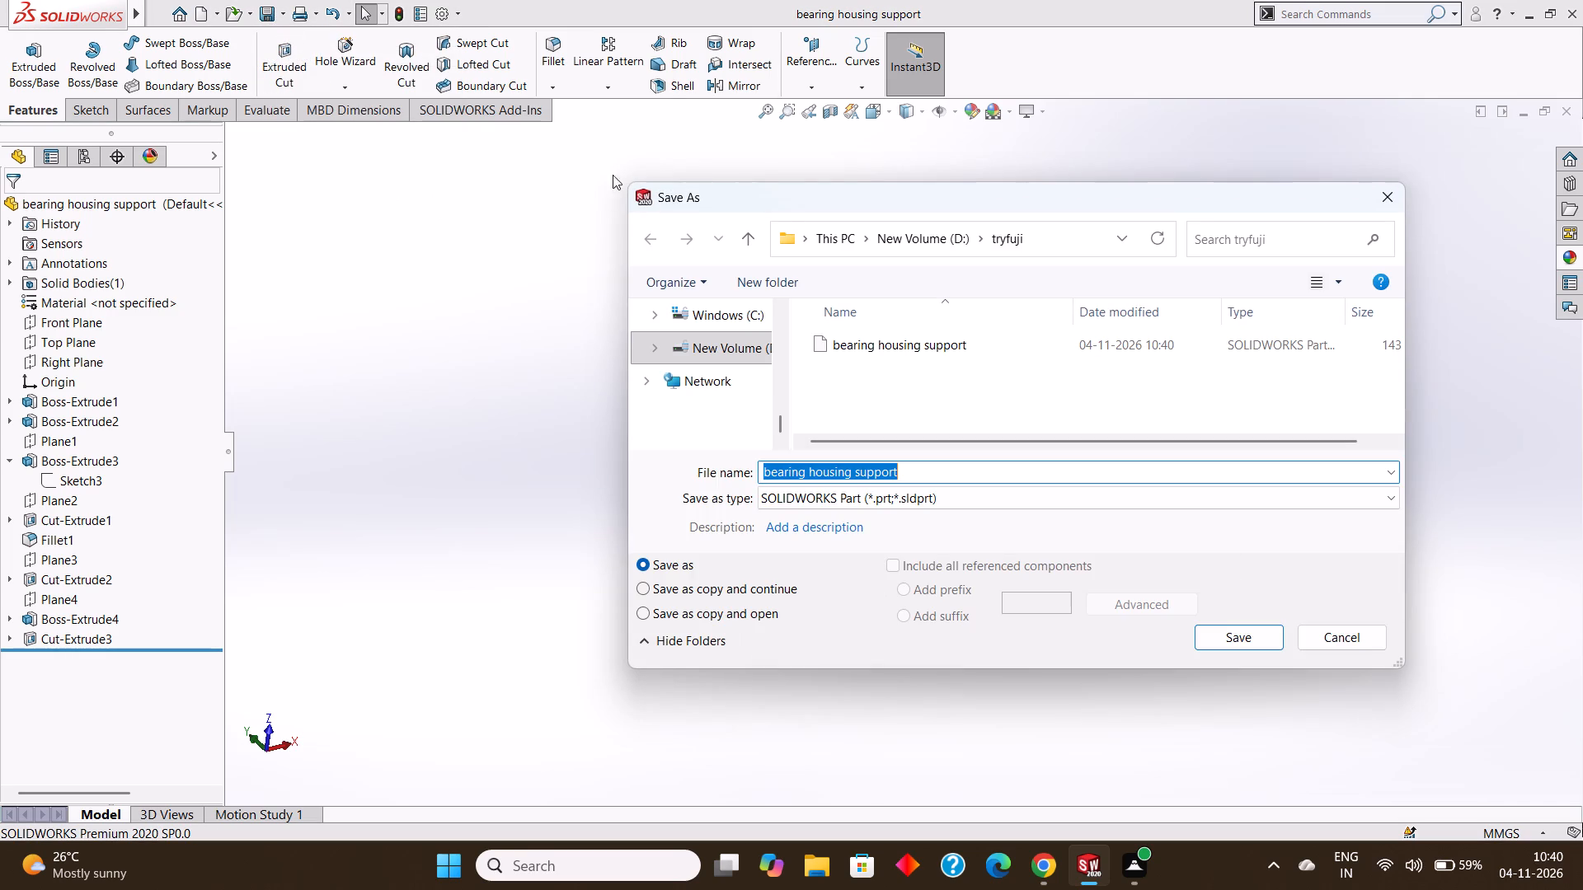
pyautogui.click(955, 489)
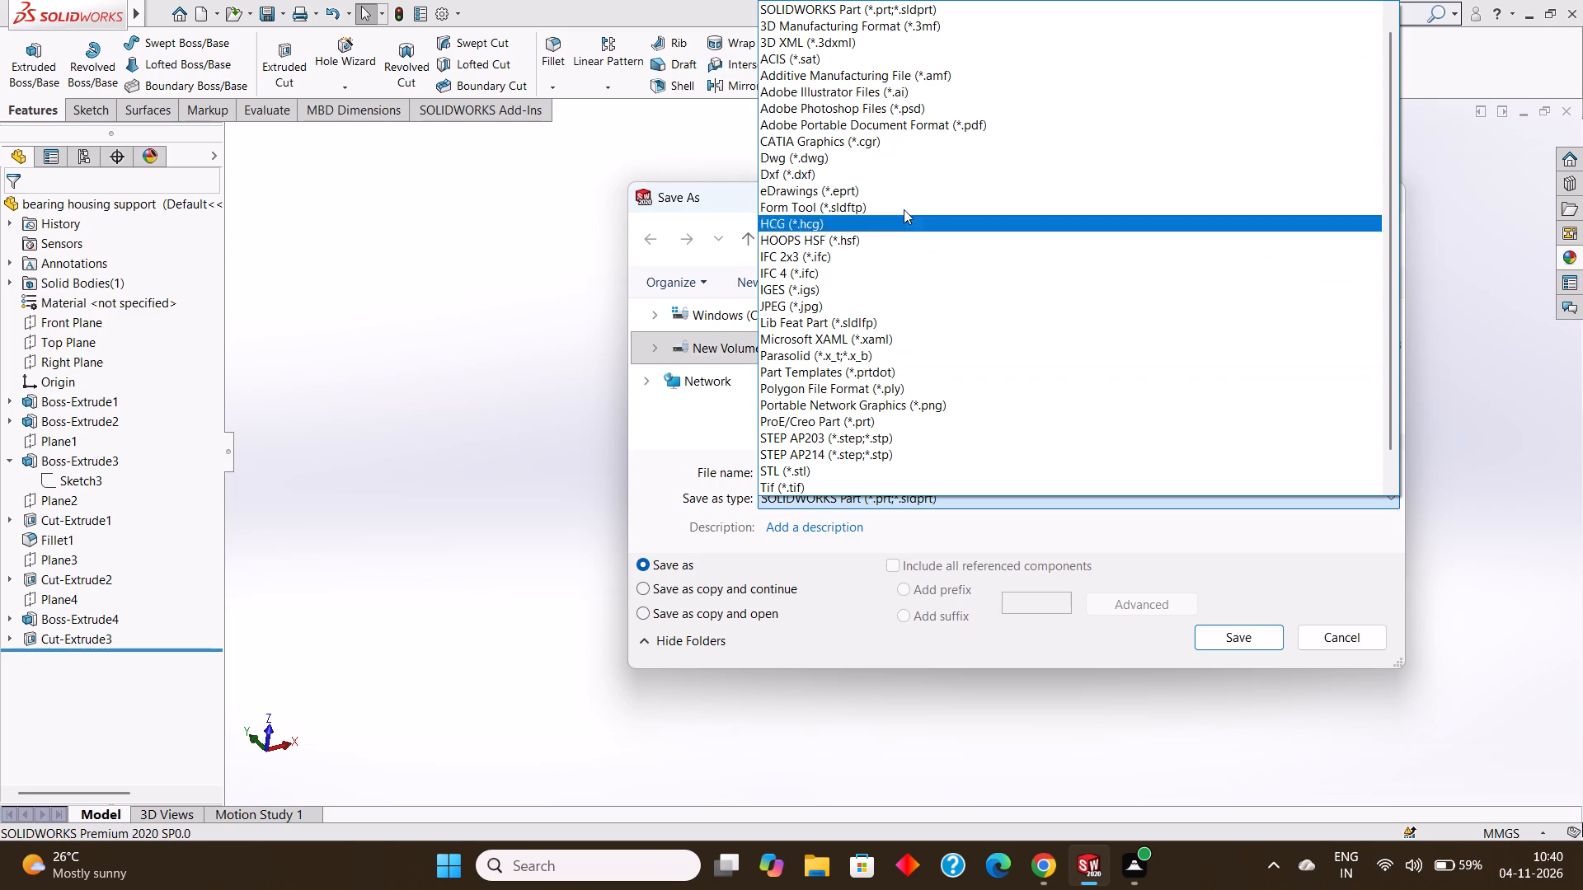
pyautogui.click(912, 124)
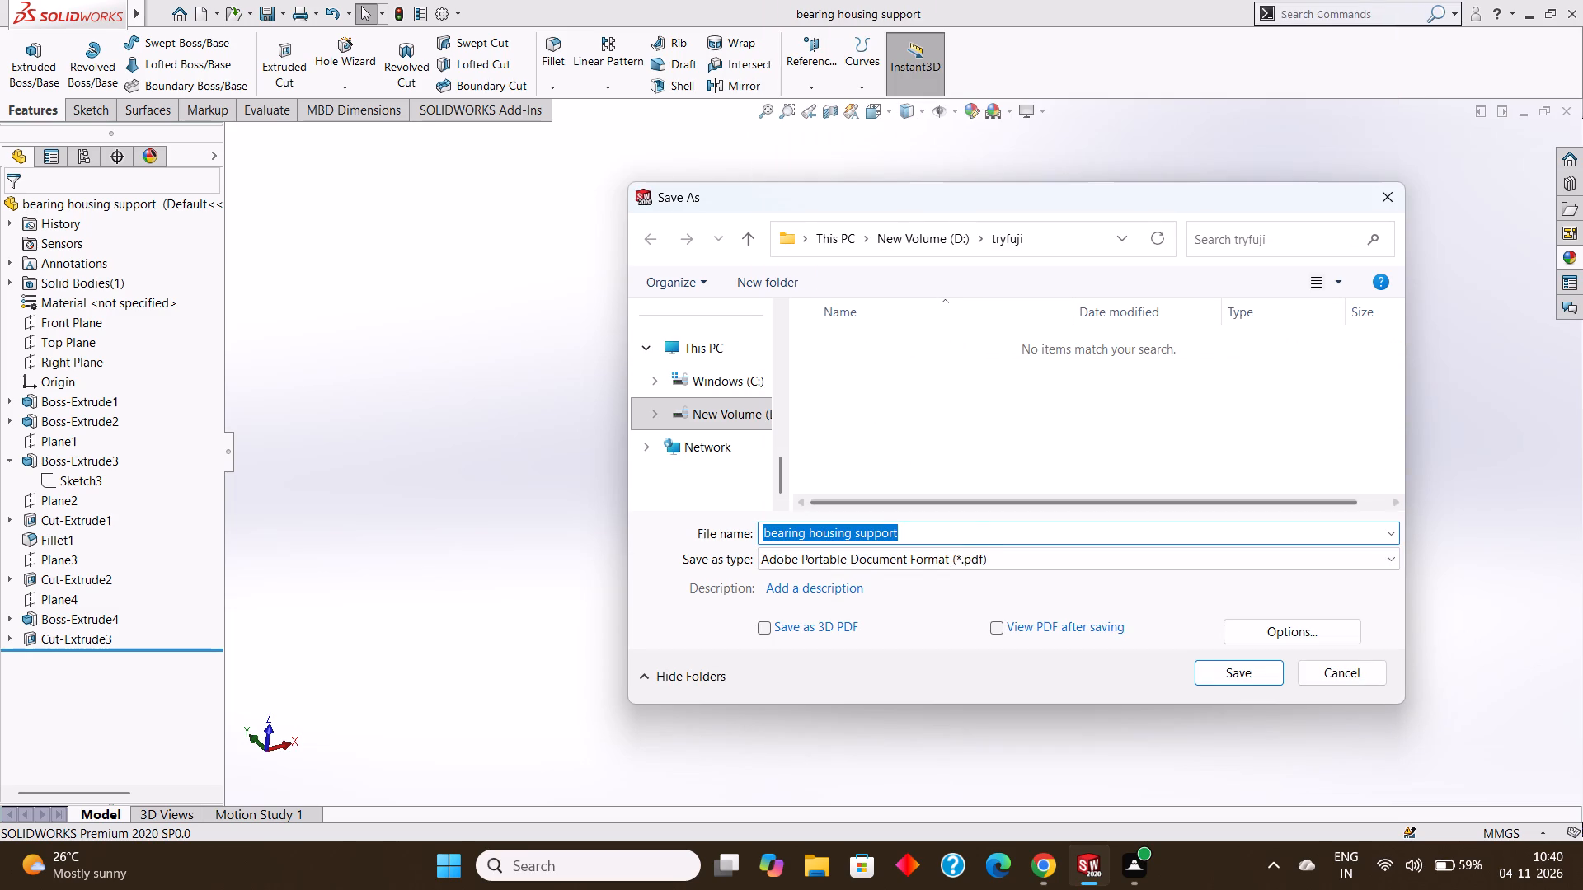
pyautogui.click(935, 533)
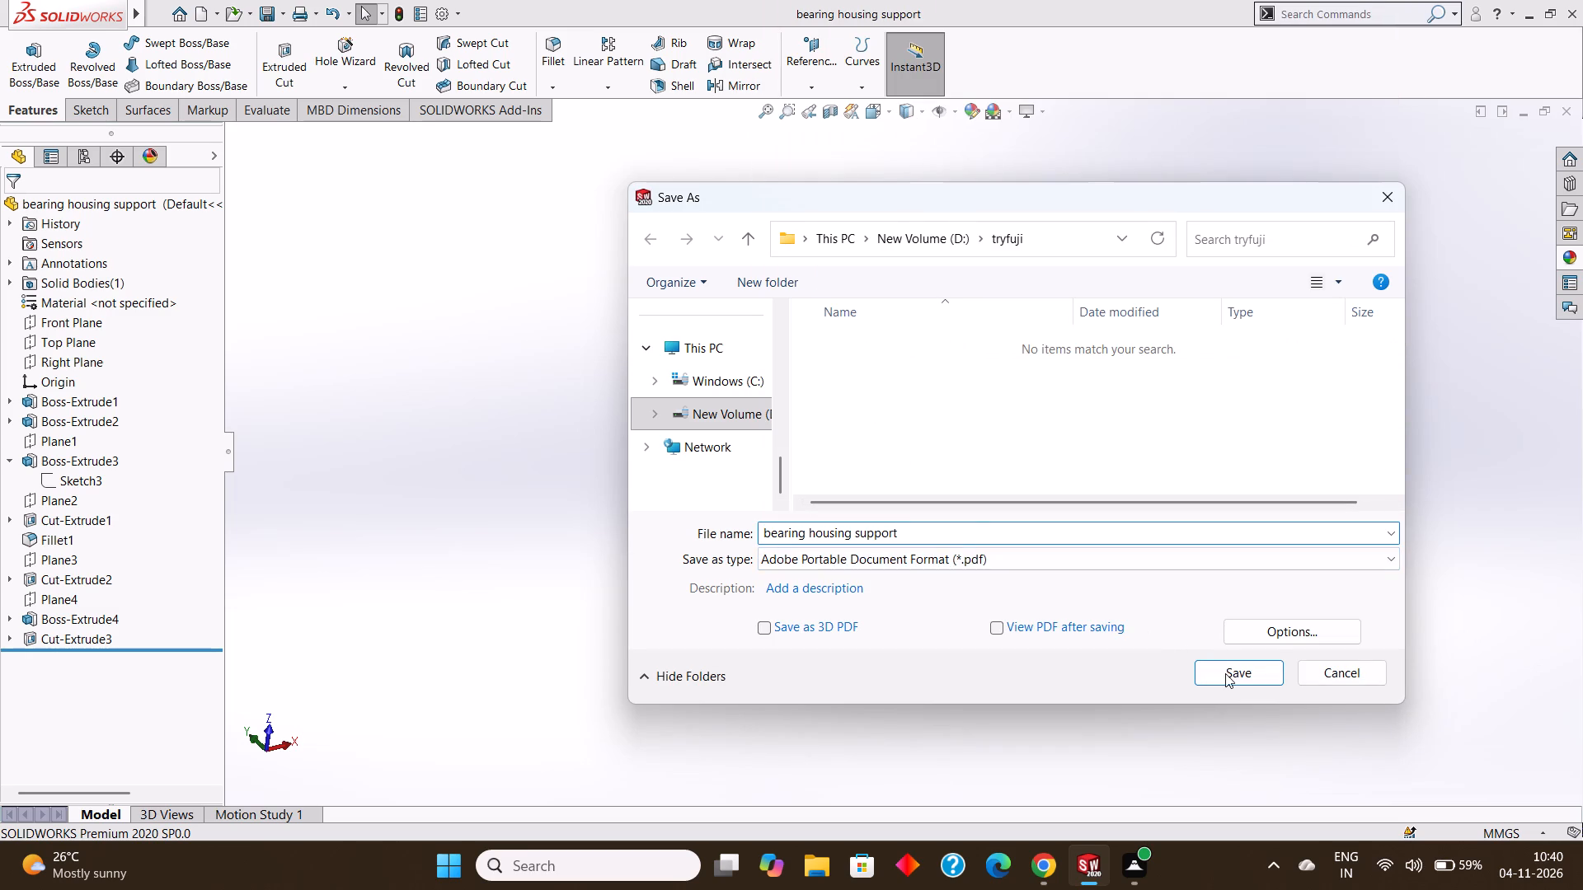
pyautogui.click(1228, 676)
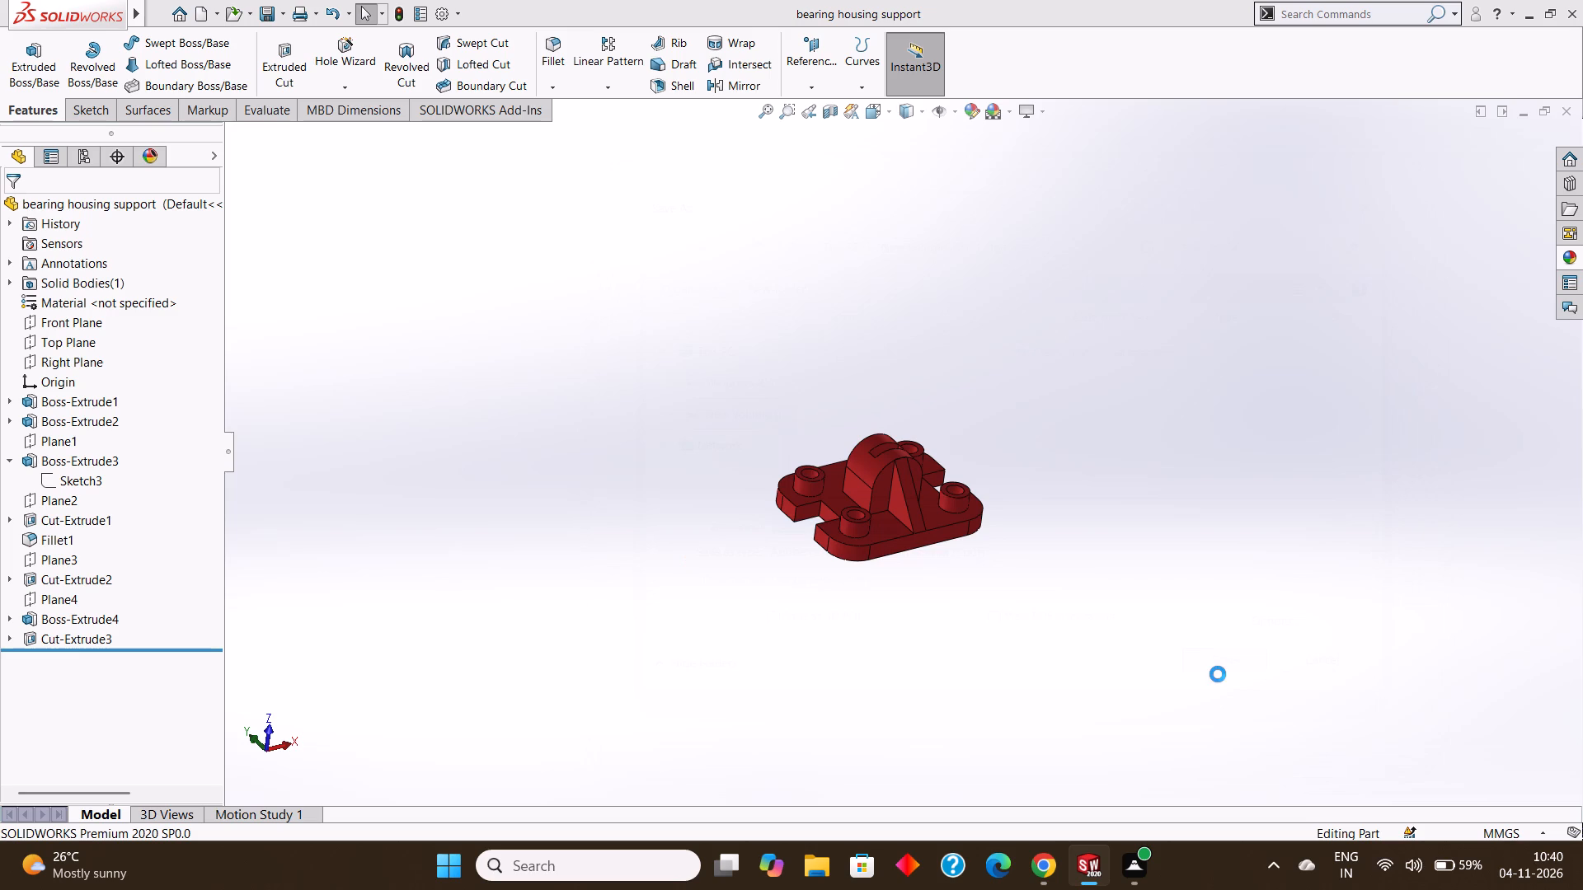